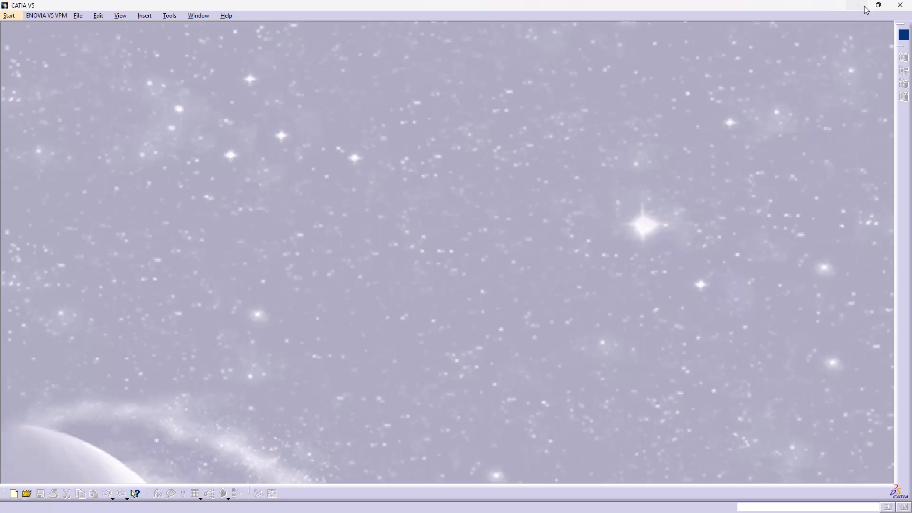
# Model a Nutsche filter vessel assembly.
# Create a new mechanical assembly product with the part number NUCH FILTER HOPPER.
pyautogui.click(9, 14)
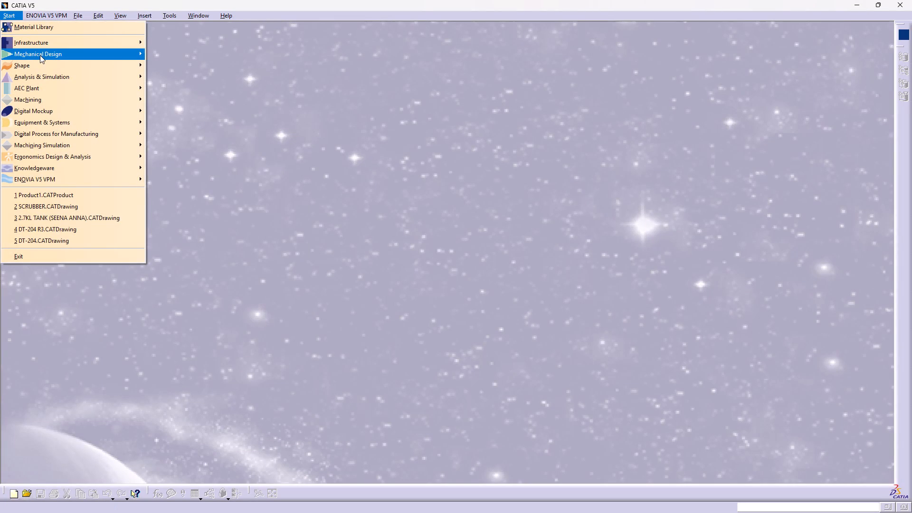
pyautogui.click(40, 55)
pyautogui.click(214, 61)
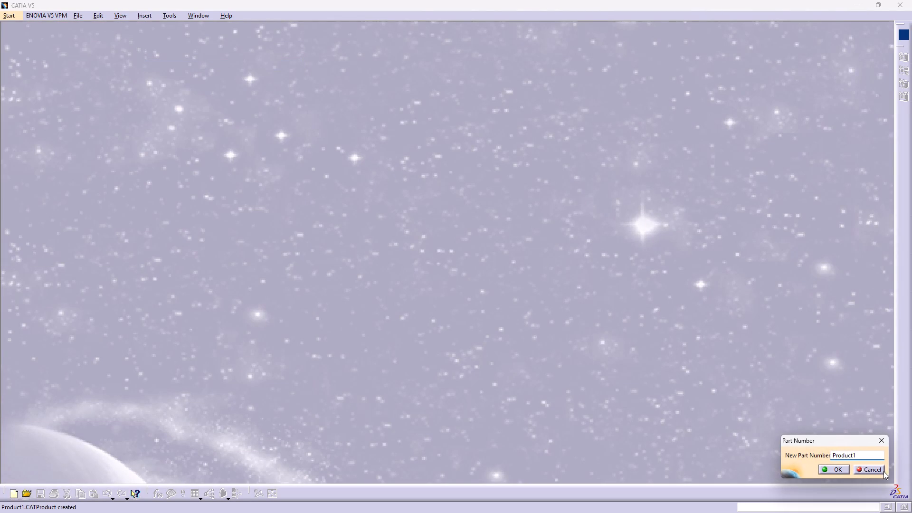
pyautogui.doubleClick(857, 456)
pyautogui.moveTo(858, 456); pyautogui.dragTo(804, 456)
pyautogui.write('NUCH')
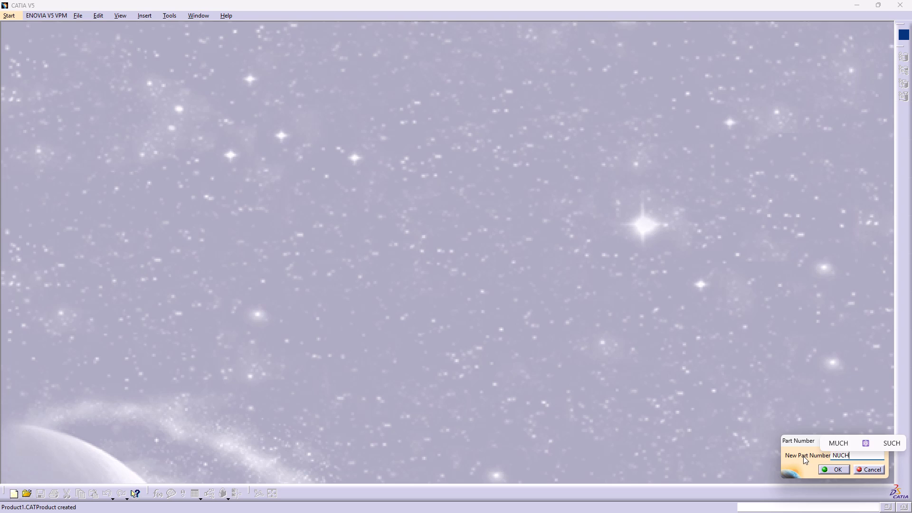
pyautogui.press('space')
pyautogui.write('FIL')
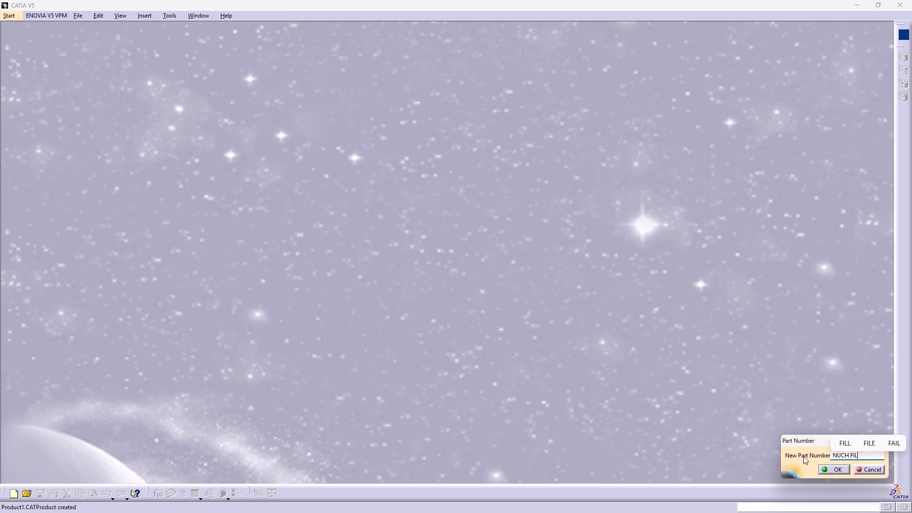
pyautogui.press('e')
pyautogui.press('BackSpace')
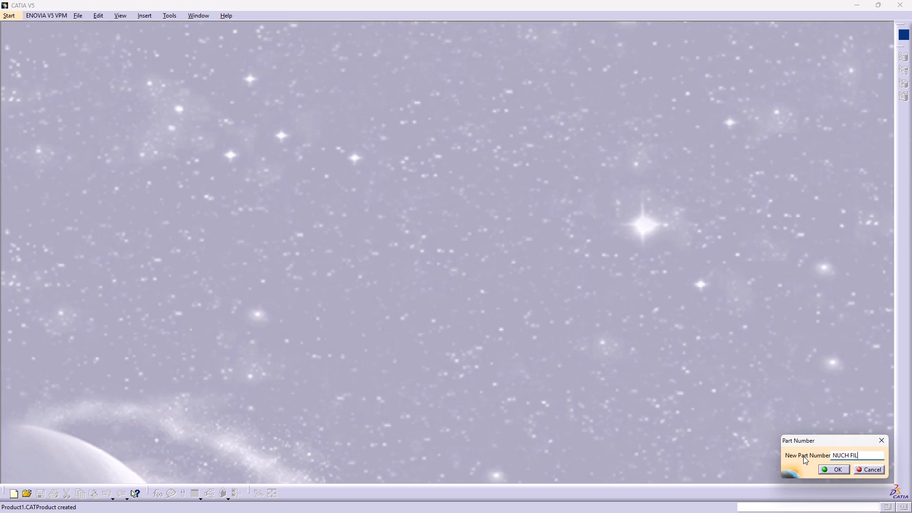
pyautogui.write('TER')
pyautogui.press('space')
pyautogui.write('HOPPER')
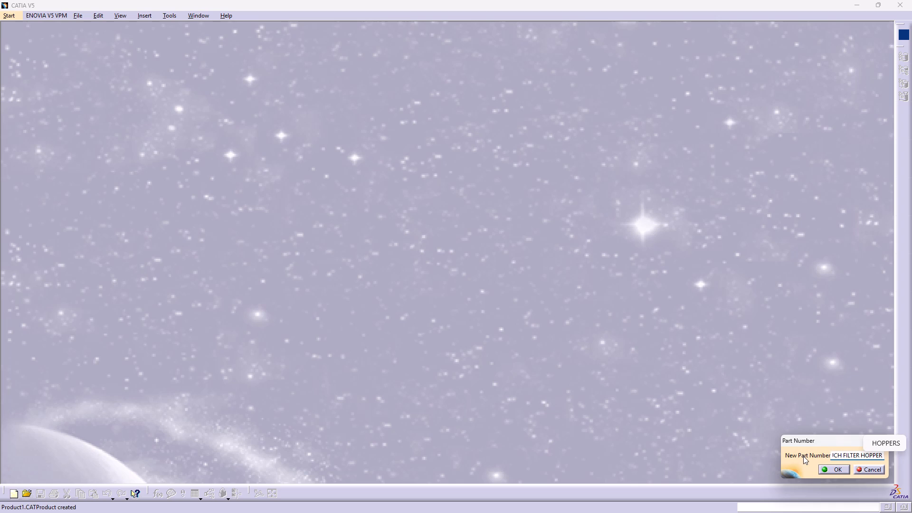
pyautogui.press('Return')
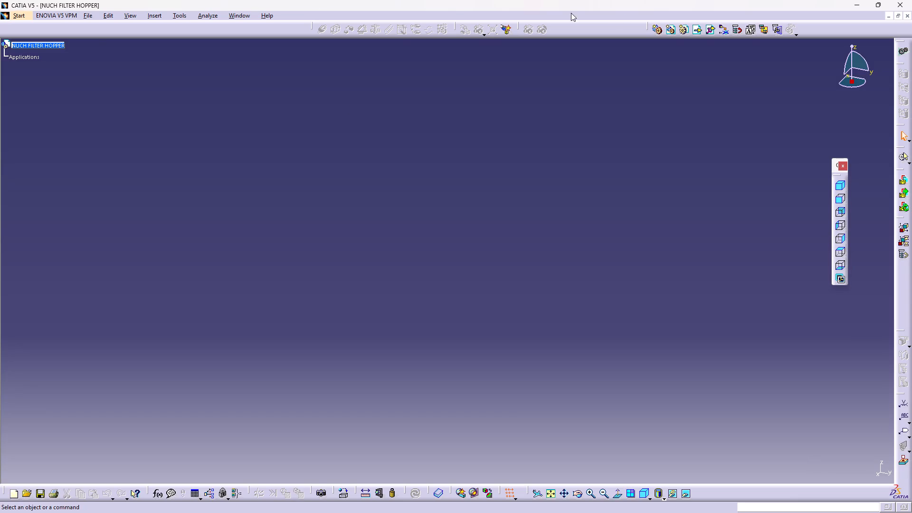
# Insert a new part named SHELL under the NUCH FILTER HOPPER product.
pyautogui.click(678, 28)
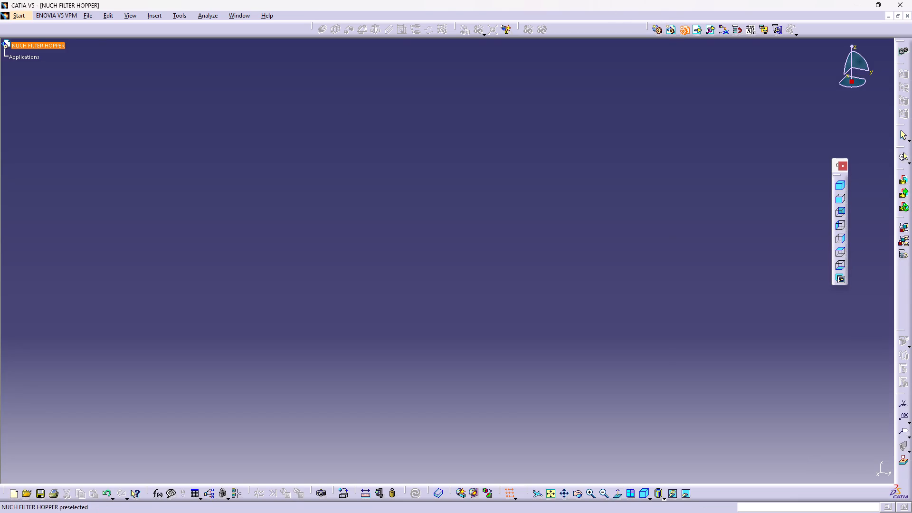
pyautogui.click(41, 42)
pyautogui.write('SHELL')
pyautogui.press('Return')
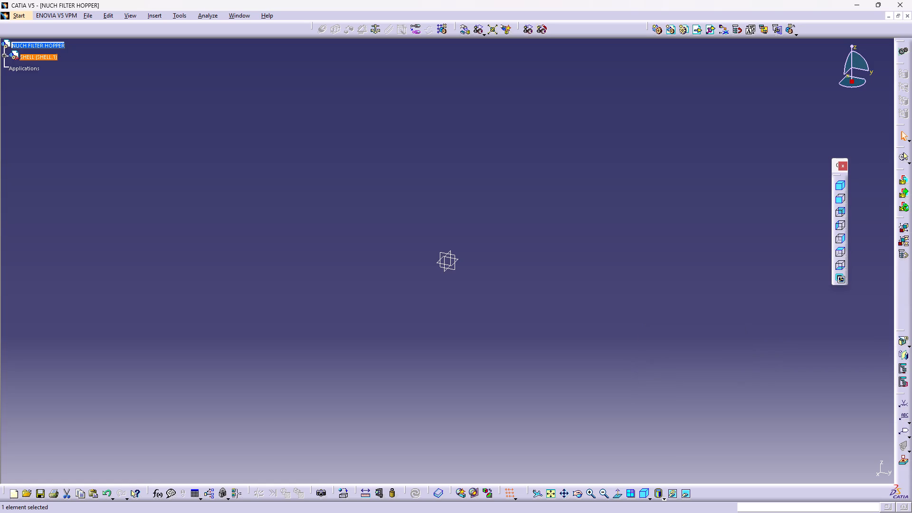
# Enlarge the specification tree text and activate the SHELL part for editing in Part Design.
pyautogui.doubleClick(545, 207)
pyautogui.keyDown('ctrl'); pyautogui.scroll(2, 310, 233); pyautogui.keyUp('ctrl')
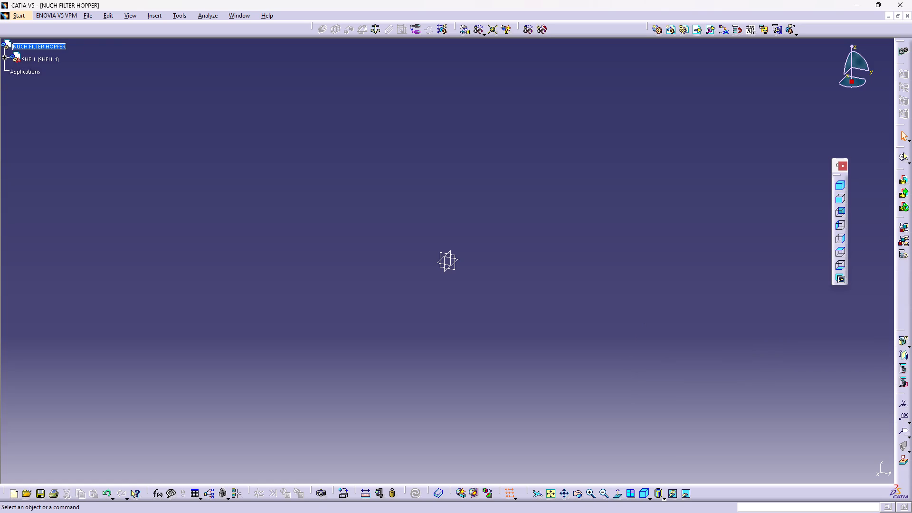
pyautogui.keyDown('ctrl'); pyautogui.scroll(3, 310, 233); pyautogui.keyUp('ctrl')
pyautogui.scroll(2, 315, 191)
pyautogui.keyDown('ctrl'); pyautogui.scroll(-1, 317, 192); pyautogui.keyUp('ctrl')
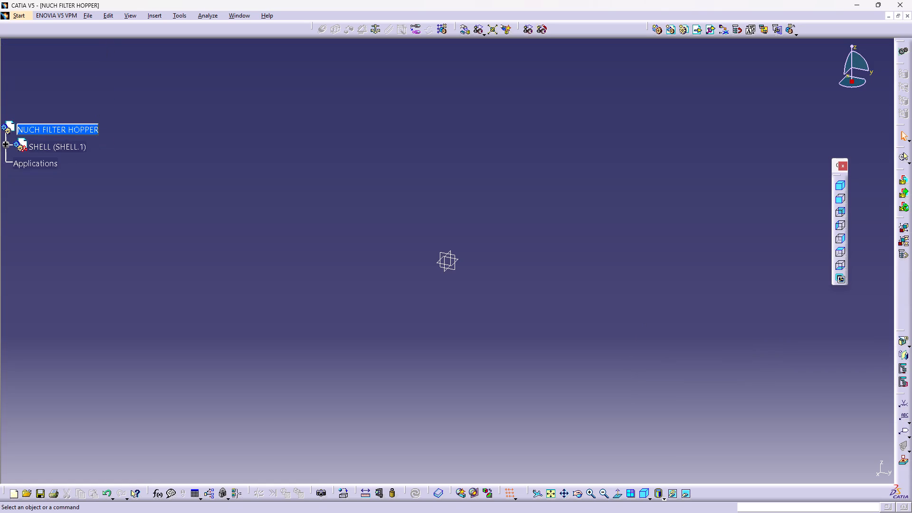
pyautogui.keyDown('ctrl'); pyautogui.scroll(-1, 317, 192); pyautogui.keyUp('ctrl')
pyautogui.doubleClick(309, 191)
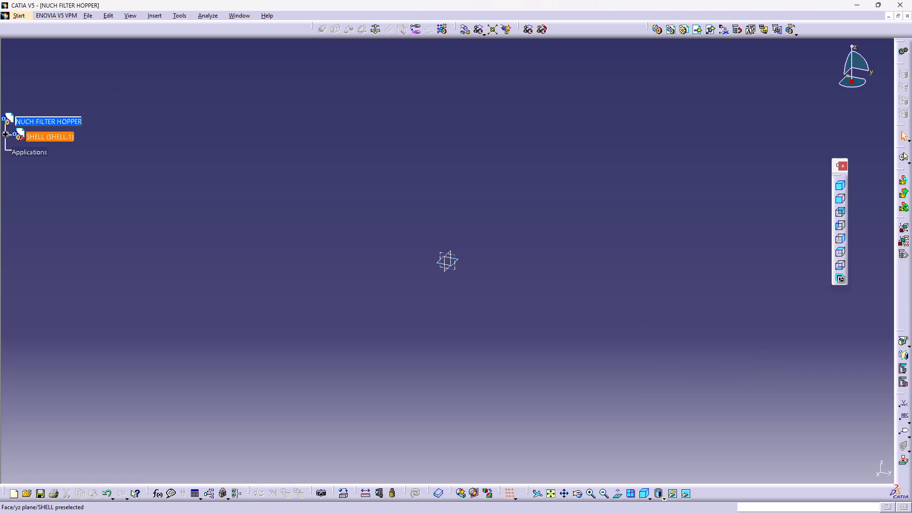
pyautogui.click(455, 256)
pyautogui.doubleClick(455, 256)
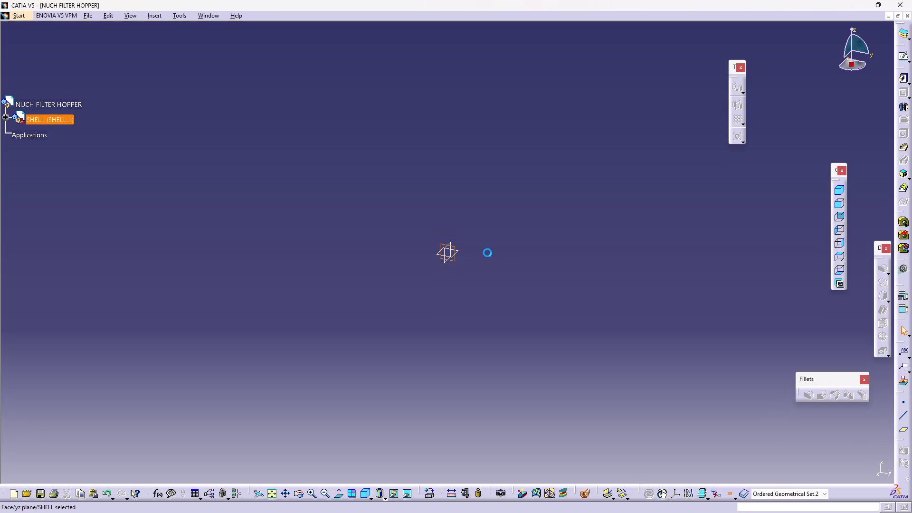
pyautogui.click(564, 251)
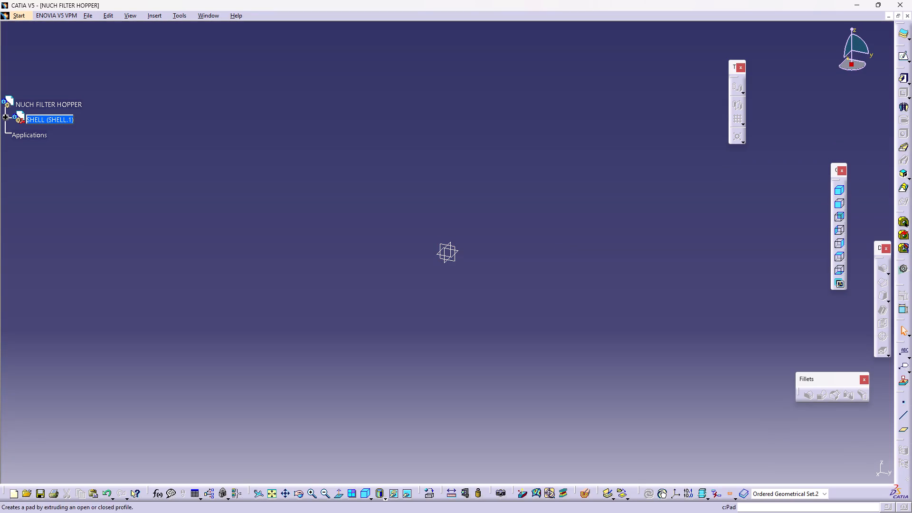
# Open a new sketch on the SHELL part's yz plane.
pyautogui.click(901, 55)
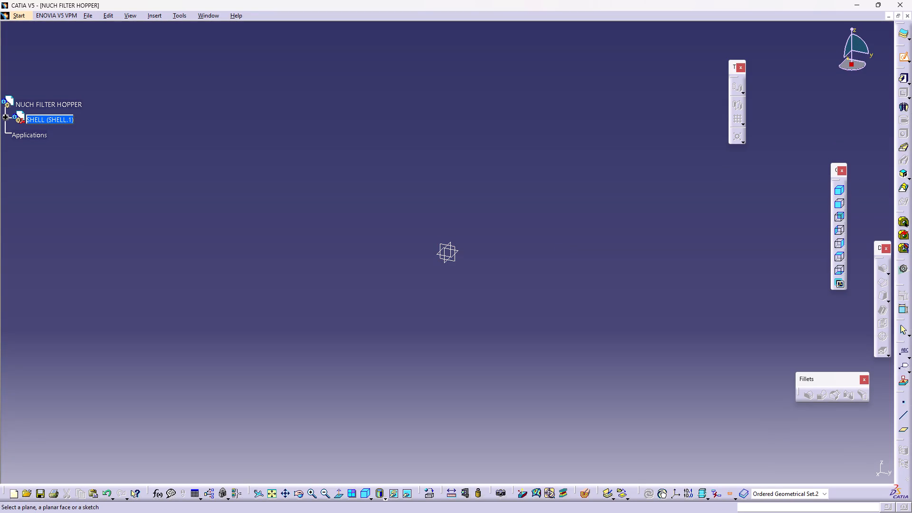
pyautogui.click(456, 249)
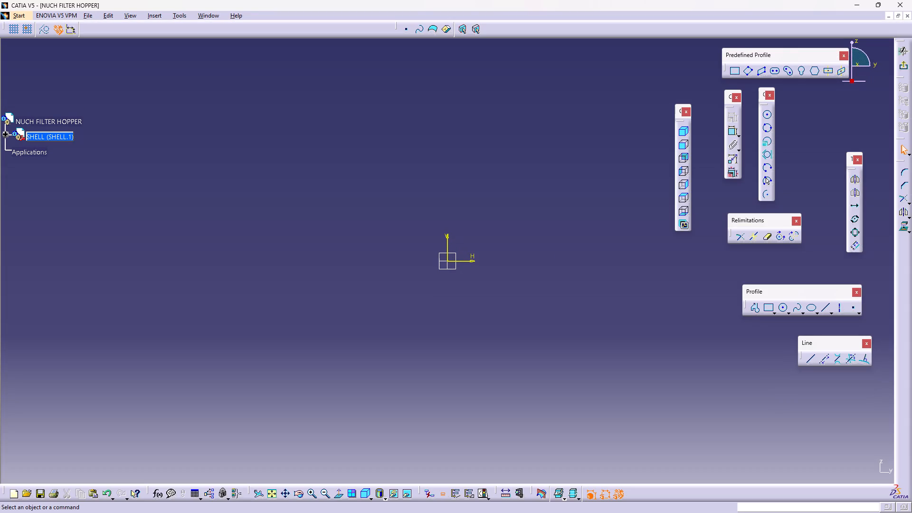
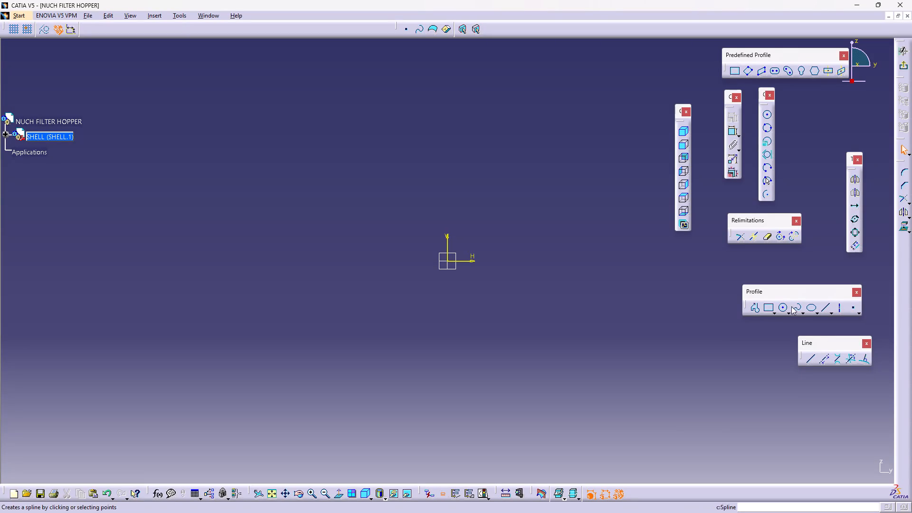
# Sketch a stepped profile beside the origin: a base flange about 31 mm wide and 14.5 mm high with a vertical neck about 32 mm tall.
pyautogui.click(756, 309)
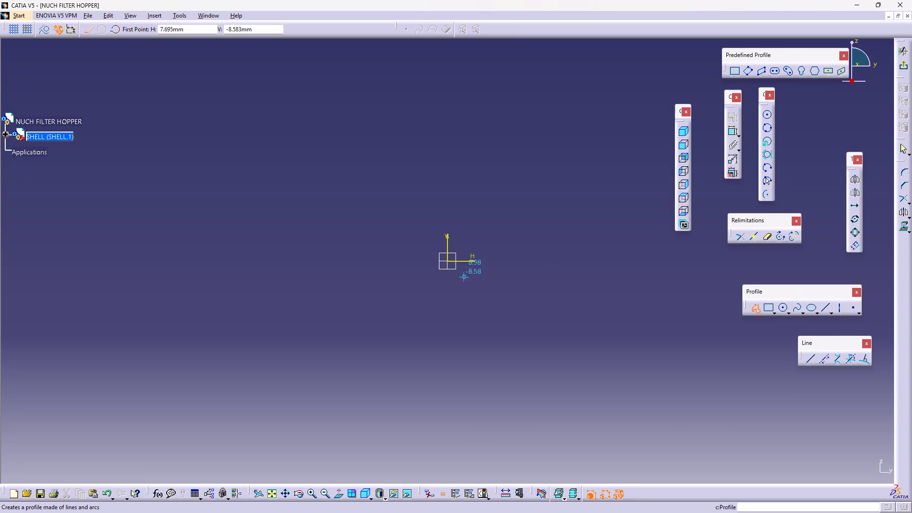
pyautogui.click(424, 260)
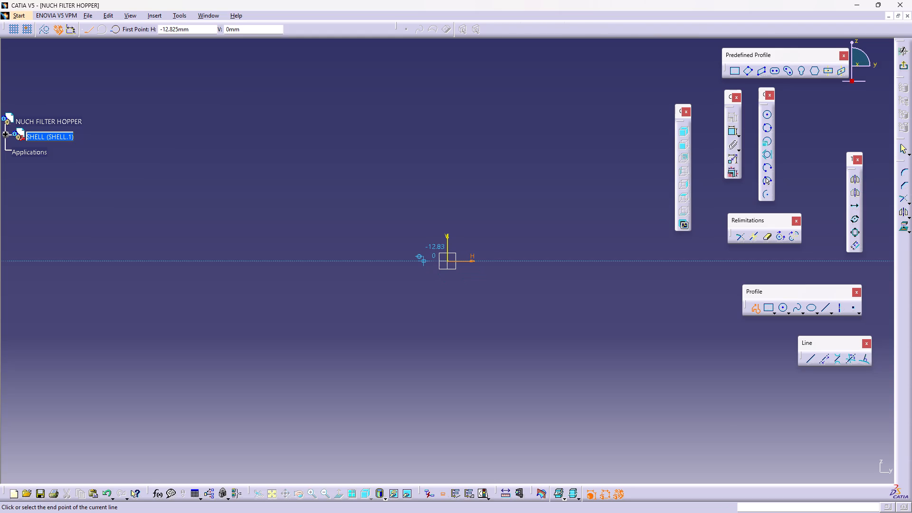
pyautogui.moveTo(371, 258); pyautogui.dragTo(378, 303, button='middle')
pyautogui.rightClick(371, 258)
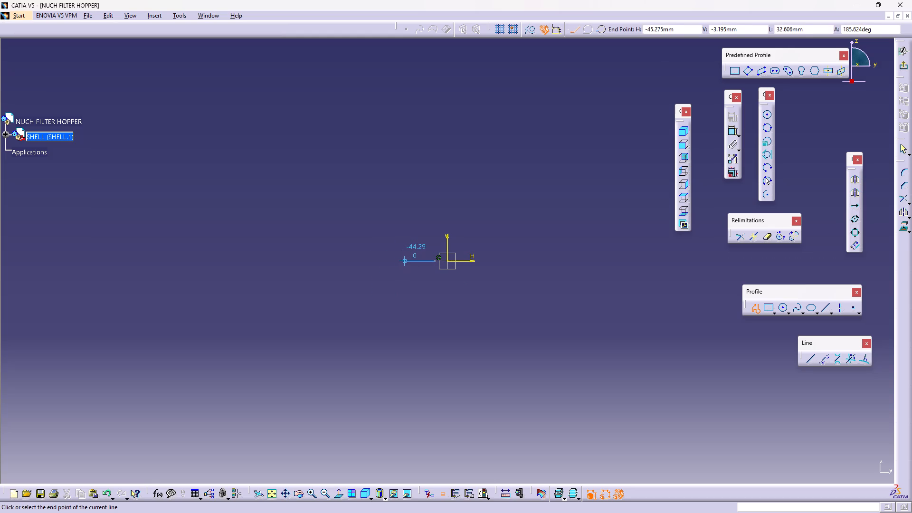
pyautogui.click(406, 261)
pyautogui.click(404, 246)
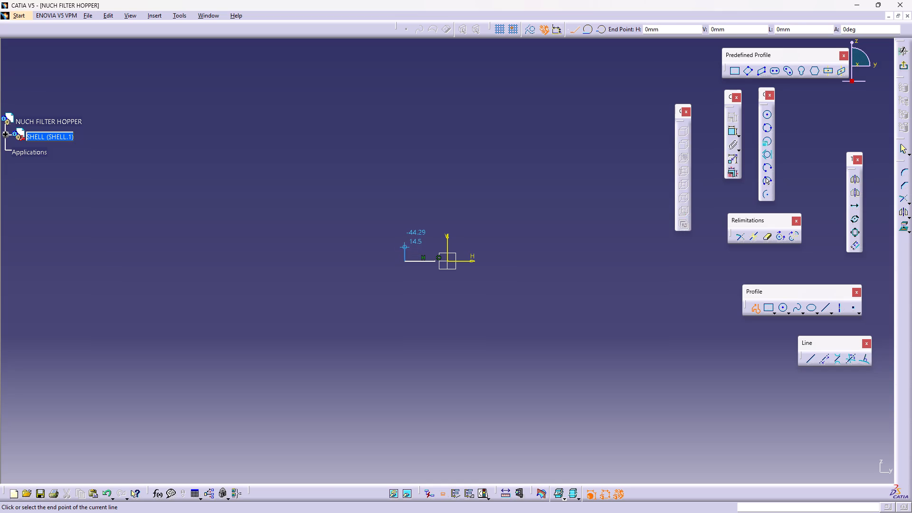
pyautogui.click(436, 249)
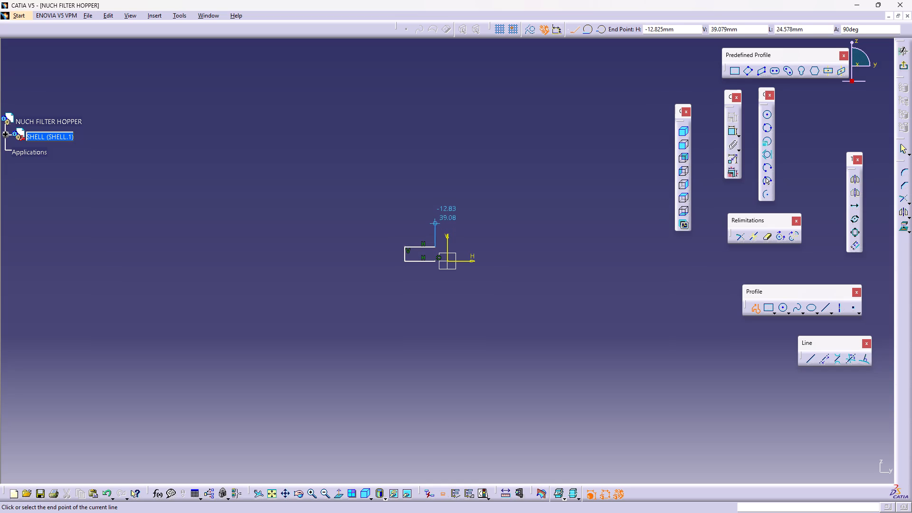
pyautogui.click(434, 216)
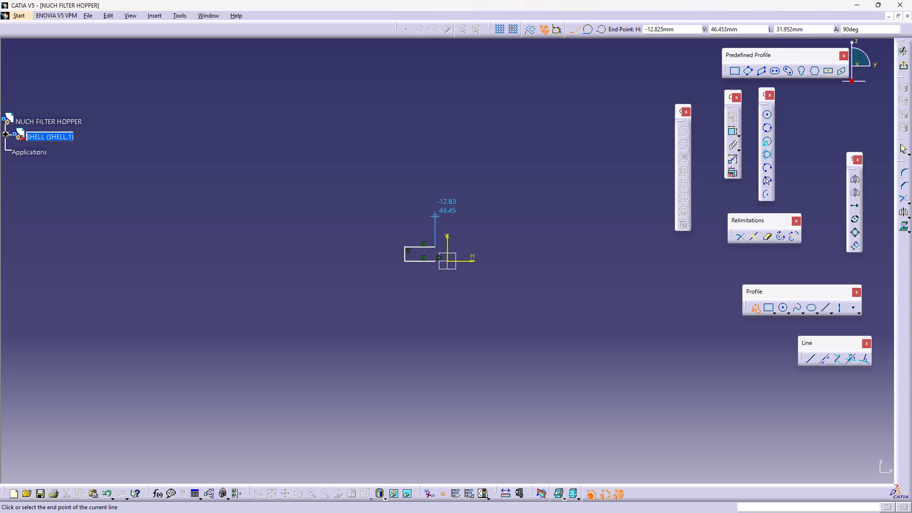
# Draw a three-point arc from the neck's upper end, curving up and outward to about H -84 mm, V 106 mm.
pyautogui.click(767, 166)
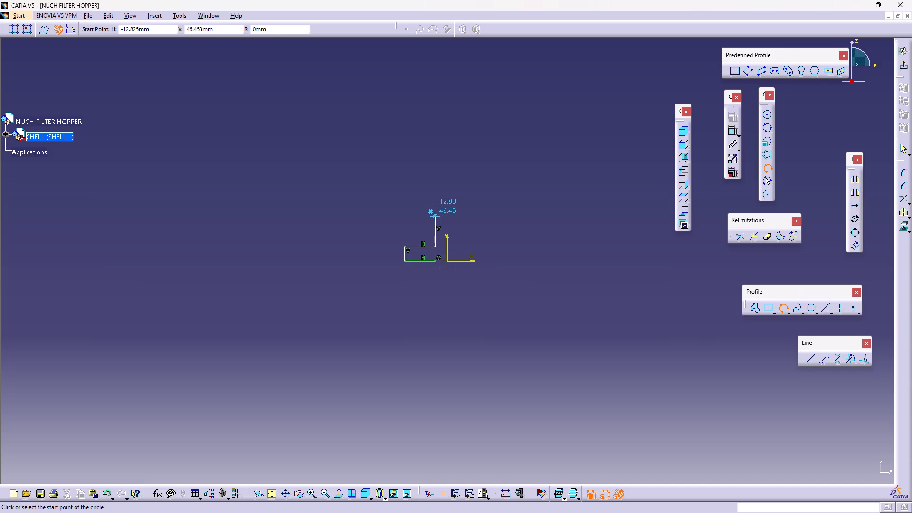
pyautogui.click(434, 218)
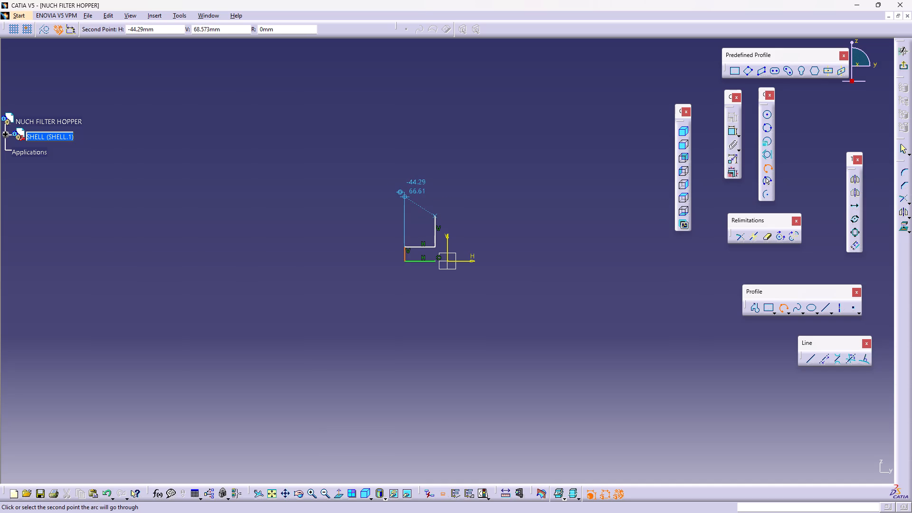
pyautogui.click(399, 199)
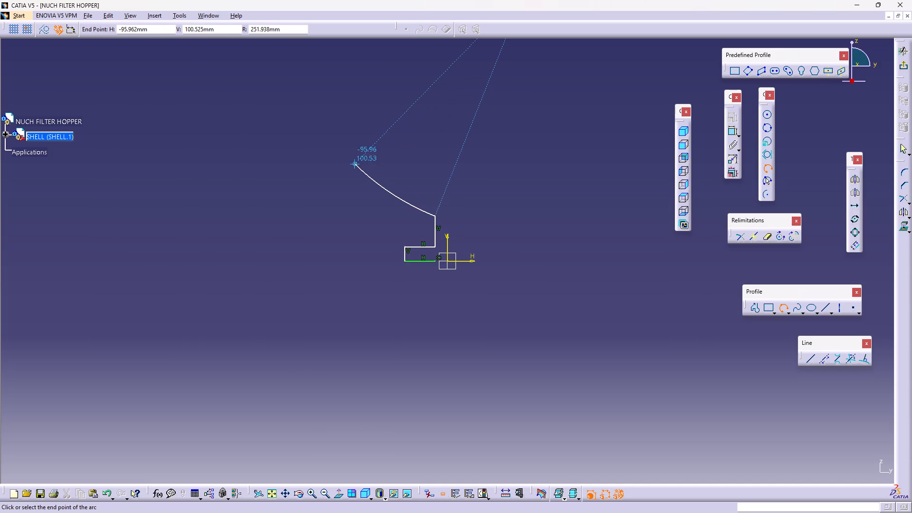
pyautogui.moveTo(356, 162); pyautogui.dragTo(322, 253, button='middle')
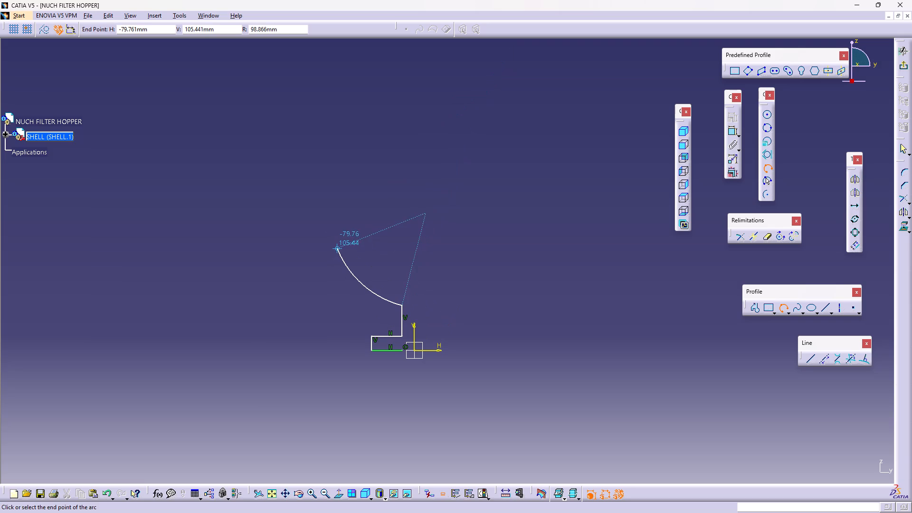
pyautogui.click(332, 249)
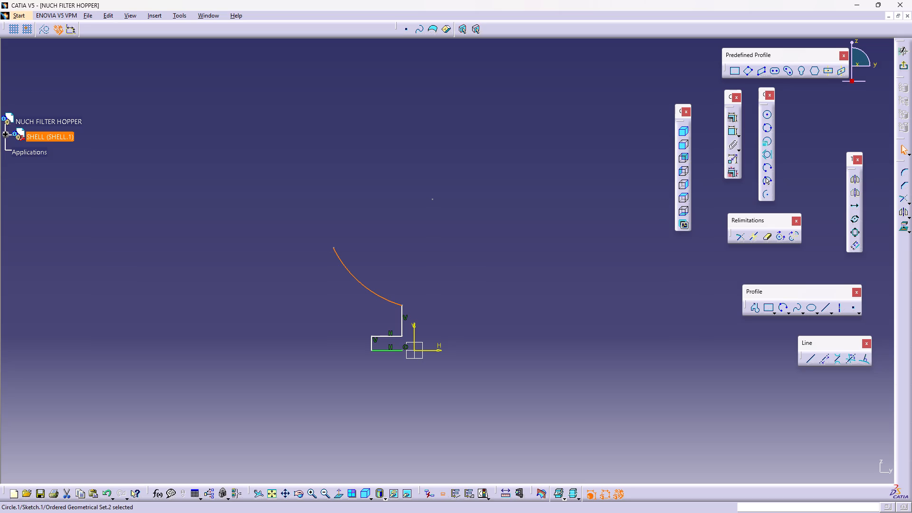
pyautogui.click(455, 233)
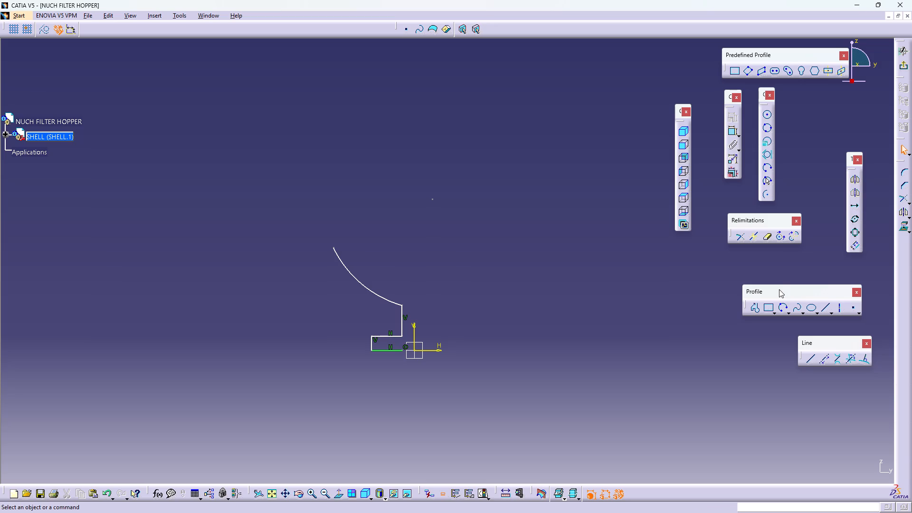
# Draw a vertical wall line about 247 mm long from the arc's outer end, topped by an outward flange about 14 mm wide and 9 mm high.
pyautogui.click(758, 309)
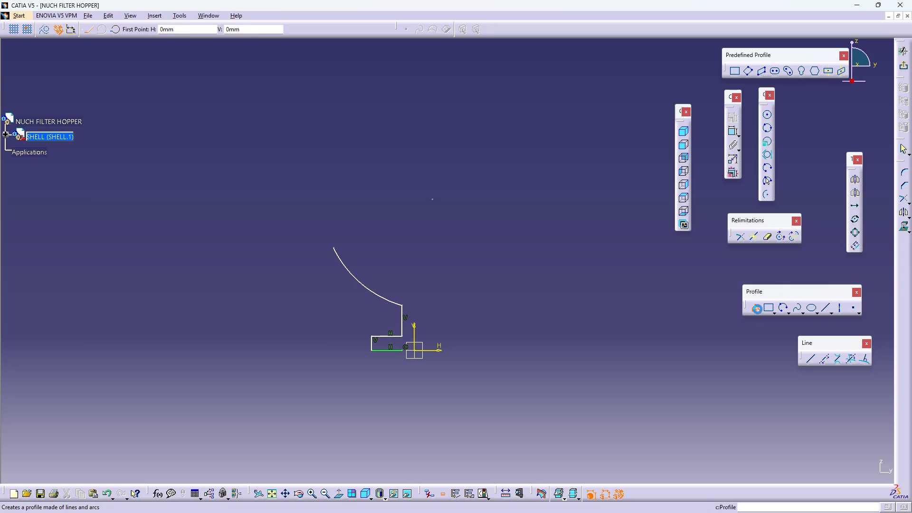
pyautogui.click(332, 248)
pyautogui.moveTo(332, 120); pyautogui.dragTo(332, 135, button='middle')
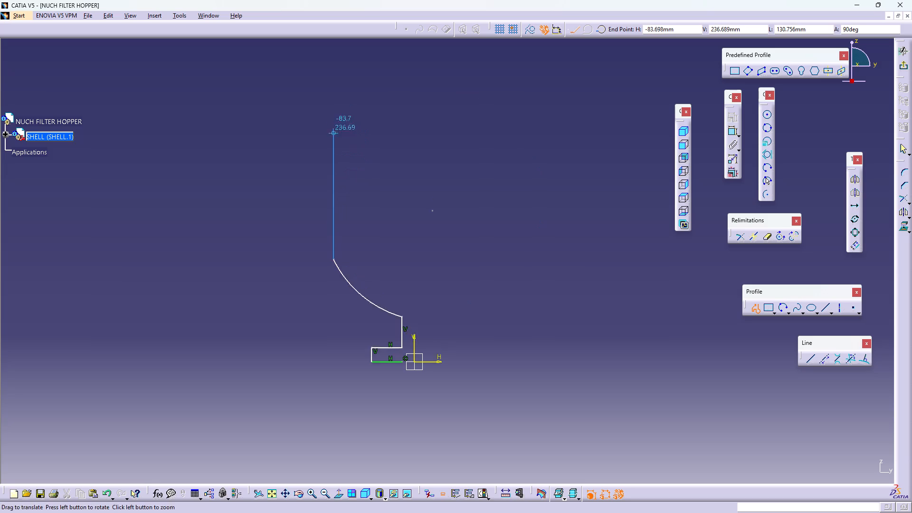
pyautogui.moveTo(332, 135); pyautogui.dragTo(331, 234, button='middle')
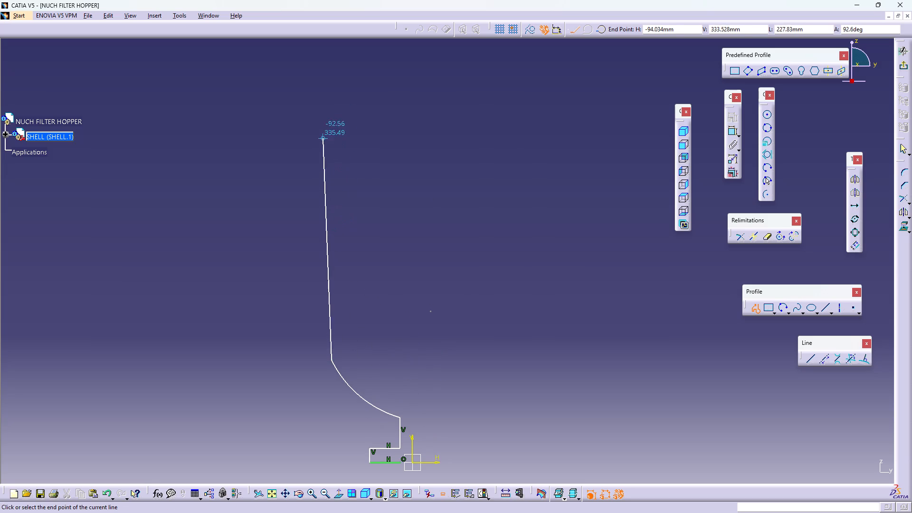
pyautogui.click(330, 121)
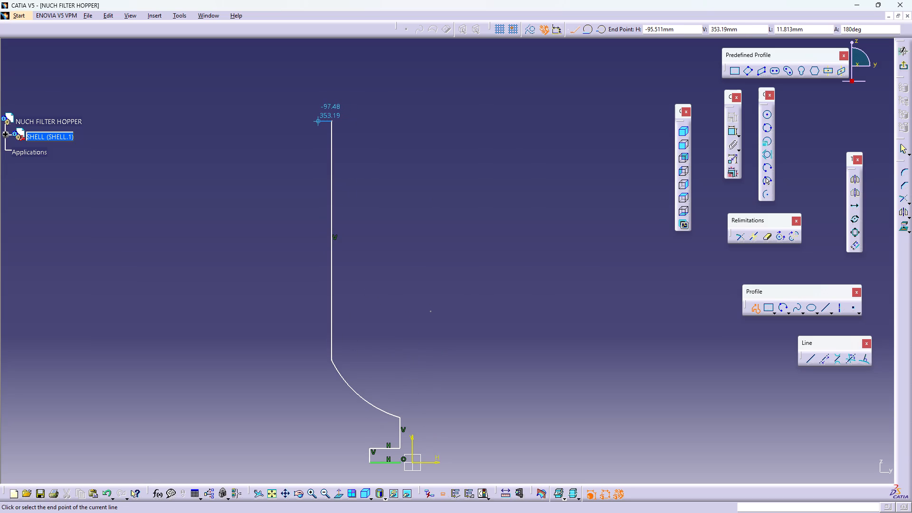
pyautogui.click(318, 121)
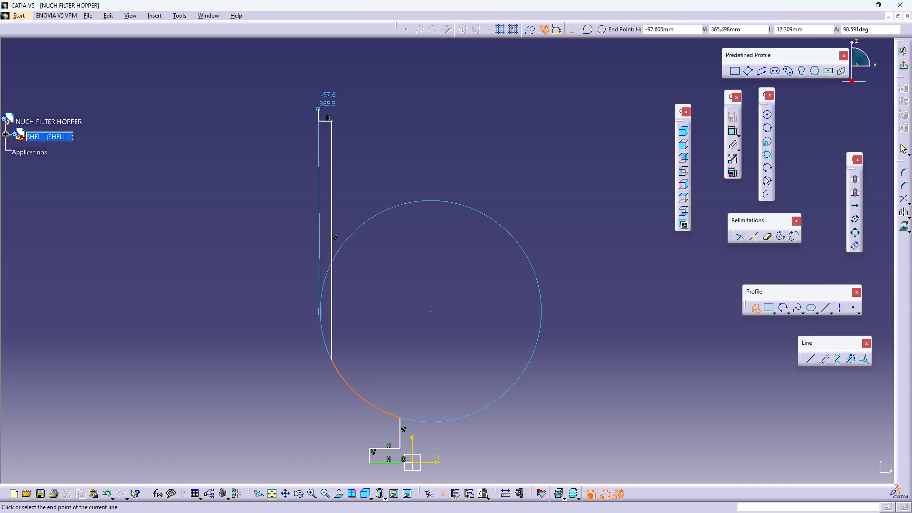
pyautogui.click(319, 114)
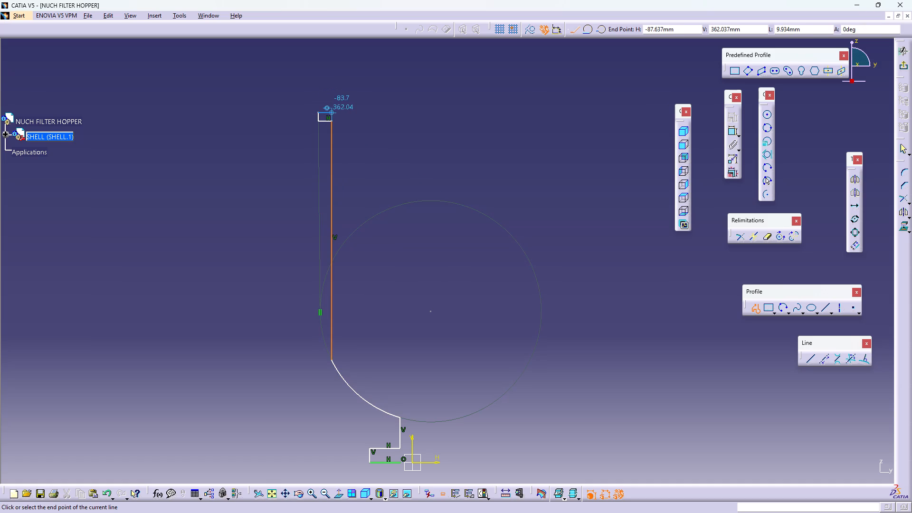
pyautogui.click(334, 113)
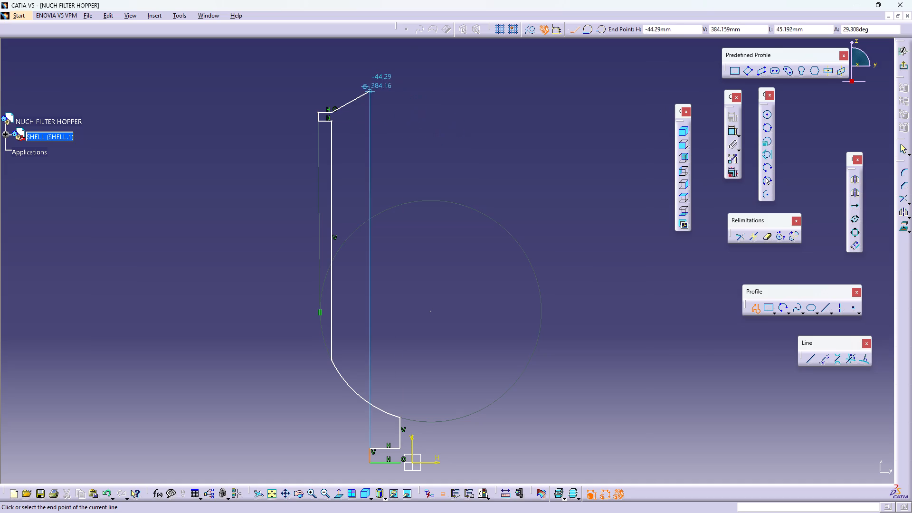
pyautogui.press('Escape')
pyautogui.press('Escape')
pyautogui.press('Escape')
pyautogui.press('Escape')
# Delete the unwanted tangency constraint between the arc and the upper flange's outer edge.
pyautogui.moveTo(391, 227); pyautogui.dragTo(371, 145, button='middle')
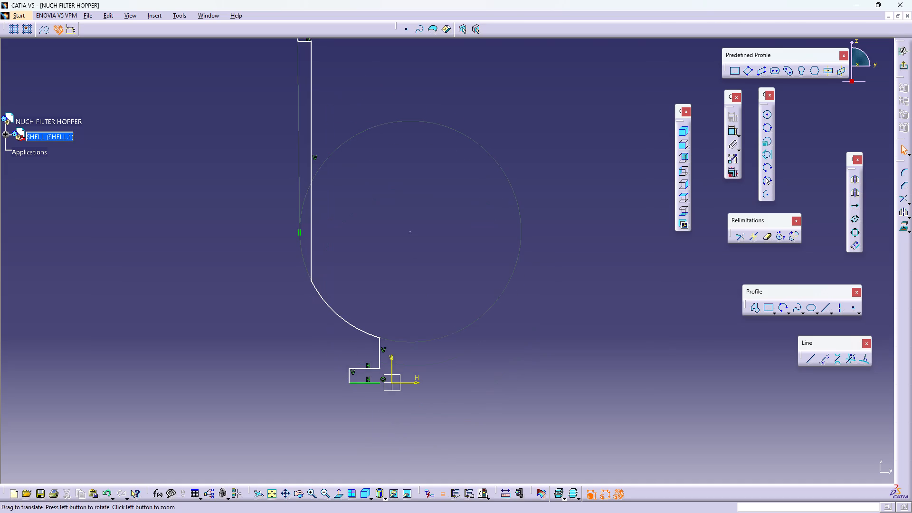
pyautogui.moveTo(371, 145); pyautogui.dragTo(370, 142, button='middle')
pyautogui.click(299, 231)
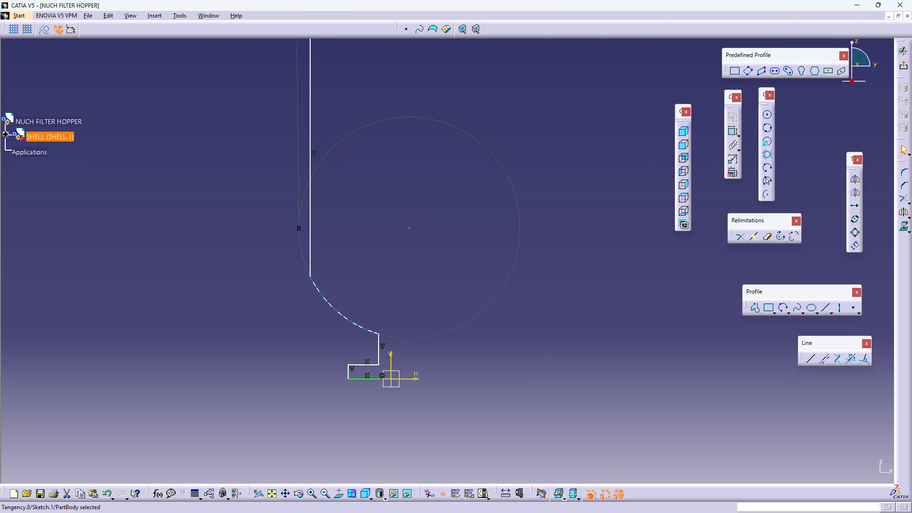
pyautogui.press('Delete')
pyautogui.doubleClick(427, 224)
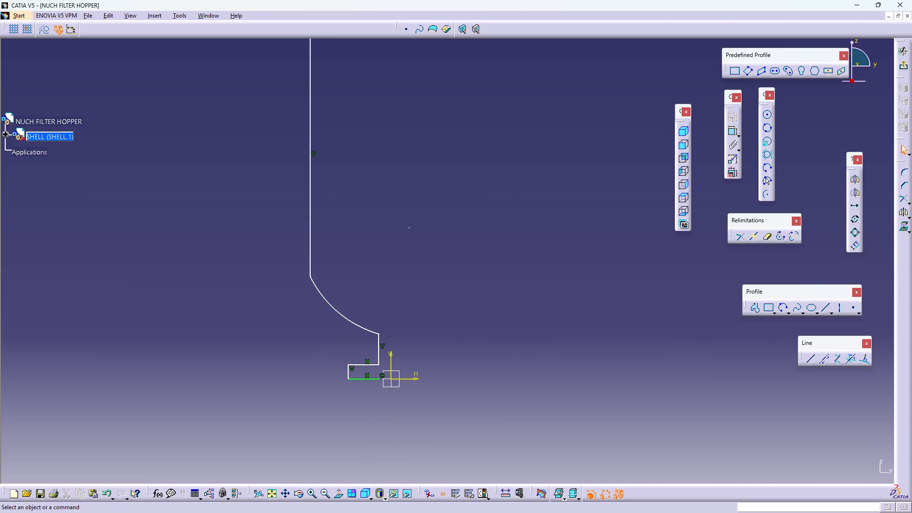
pyautogui.tripleClick(461, 259)
# Dimension the base flange's bottom horizontal line and set its length to 50 mm.
pyautogui.doubleClick(735, 133)
pyautogui.moveTo(492, 275); pyautogui.dragTo(492, 176, button='middle')
pyautogui.rightClick(492, 176)
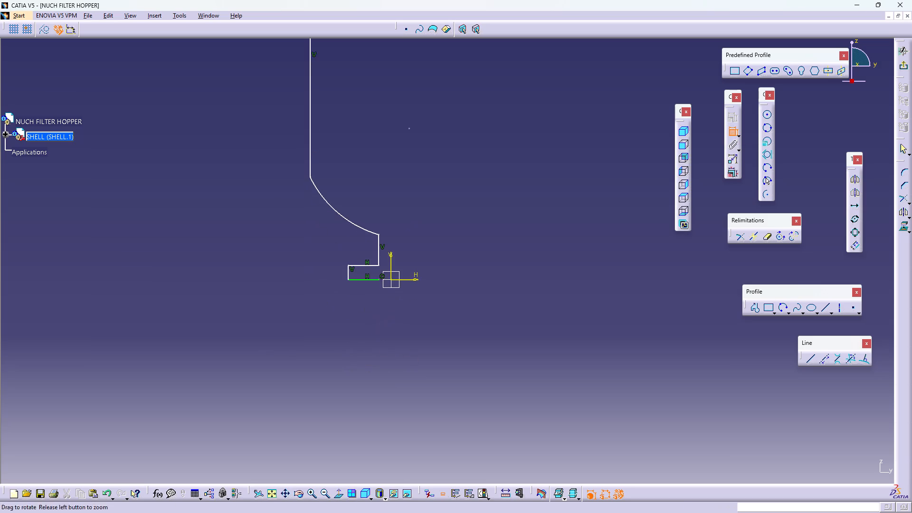
pyautogui.moveTo(492, 176); pyautogui.dragTo(502, 123, button='middle')
pyautogui.click(291, 302)
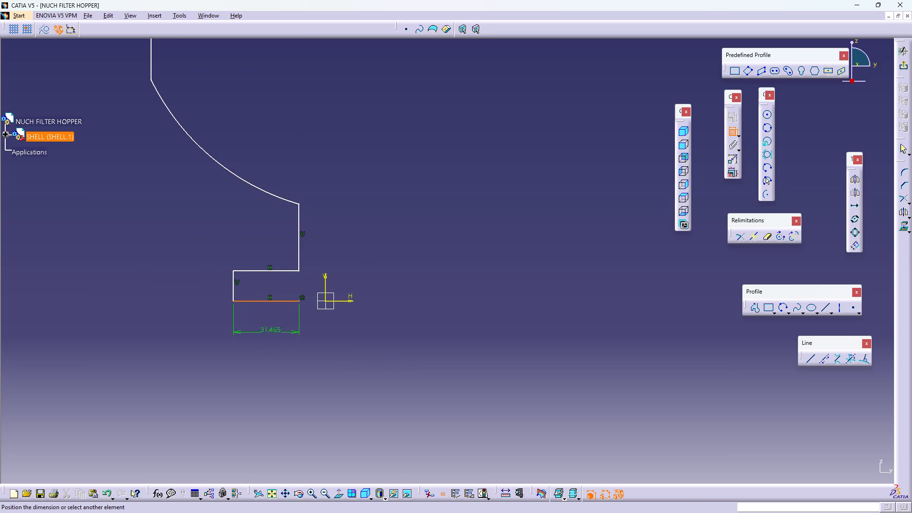
pyautogui.click(266, 333)
pyautogui.doubleClick(266, 333)
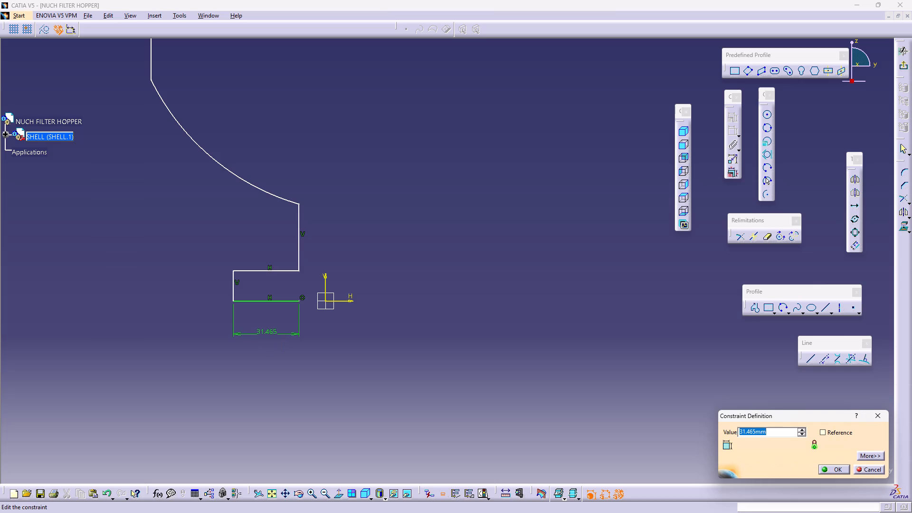
pyautogui.write('50')
pyautogui.press('Return')
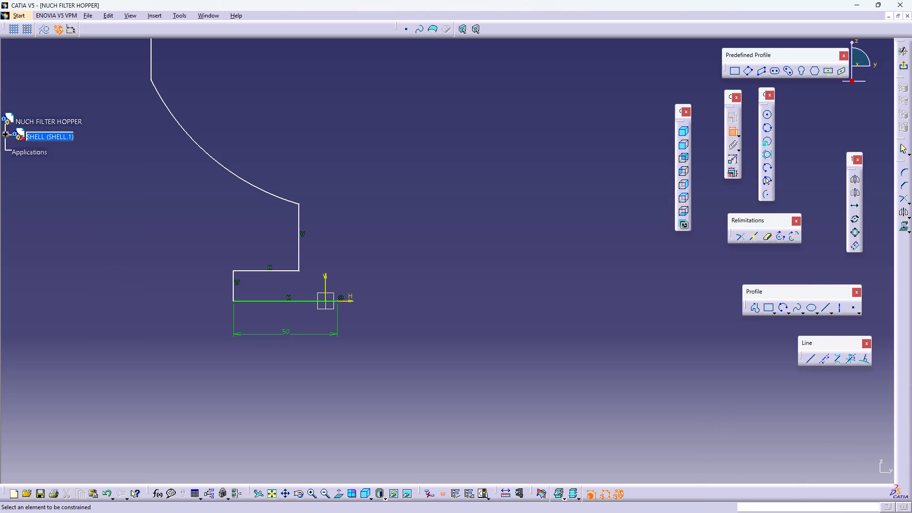
pyautogui.press('Escape')
pyautogui.press('Escape')
pyautogui.press('Escape')
pyautogui.press('Escape')
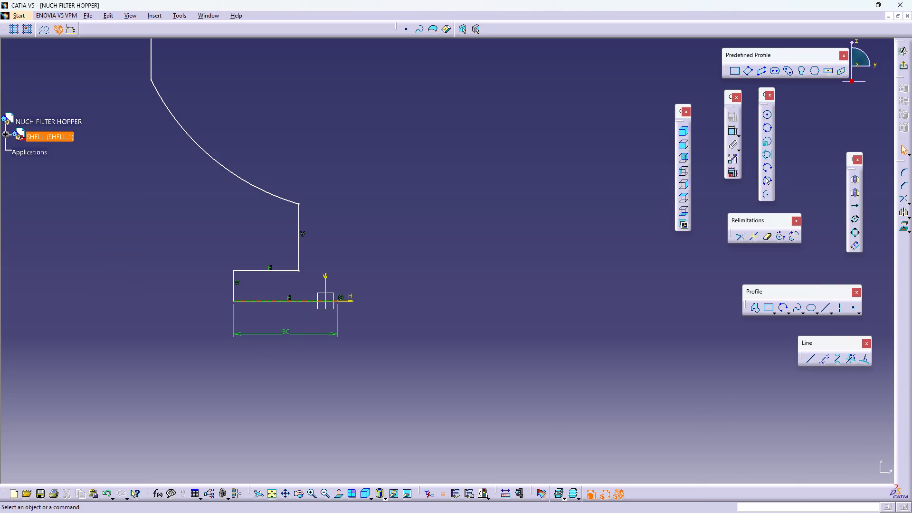
# Shift the base flange's bottom line outward until its inner end sits about 17 mm outside the vertical axis.
pyautogui.moveTo(303, 300); pyautogui.dragTo(257, 310)
pyautogui.doubleClick(310, 359)
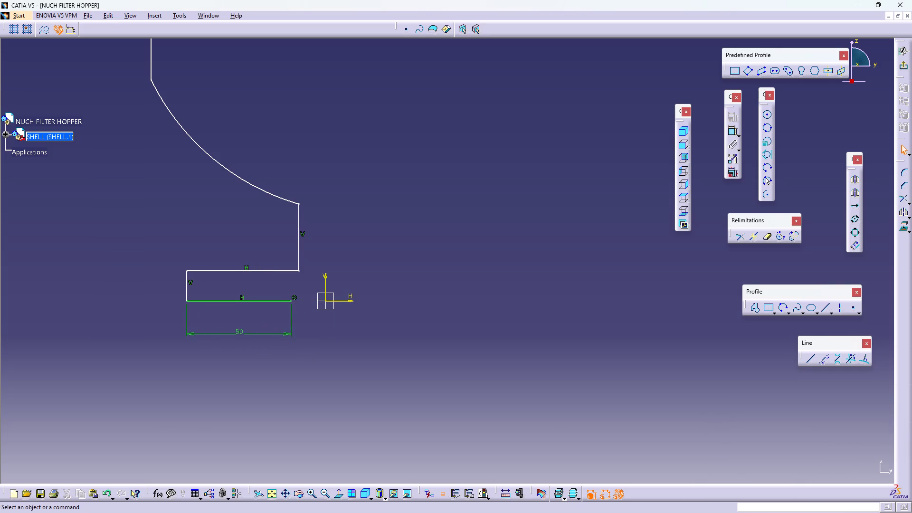
# Constrain the inner endpoint of the base flange's bottom line at 100 mm from the vertical axis.
pyautogui.doubleClick(733, 133)
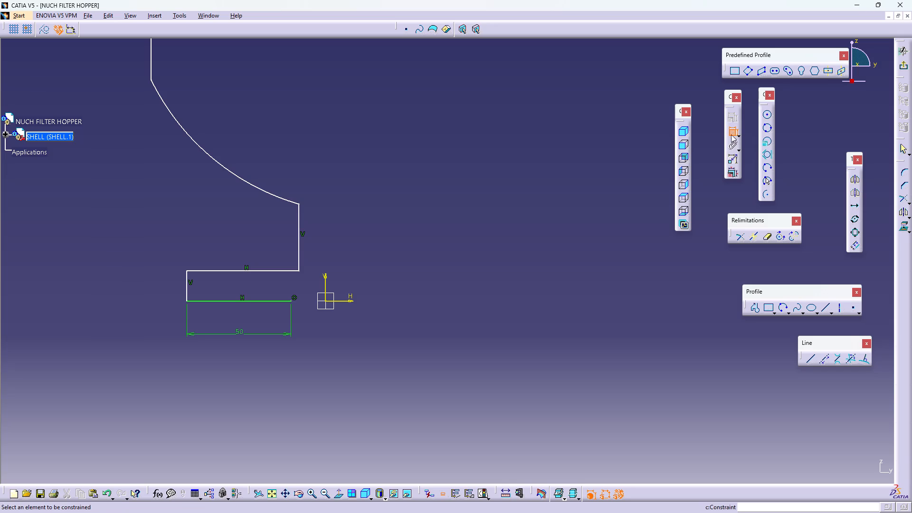
pyautogui.click(291, 301)
pyautogui.click(324, 284)
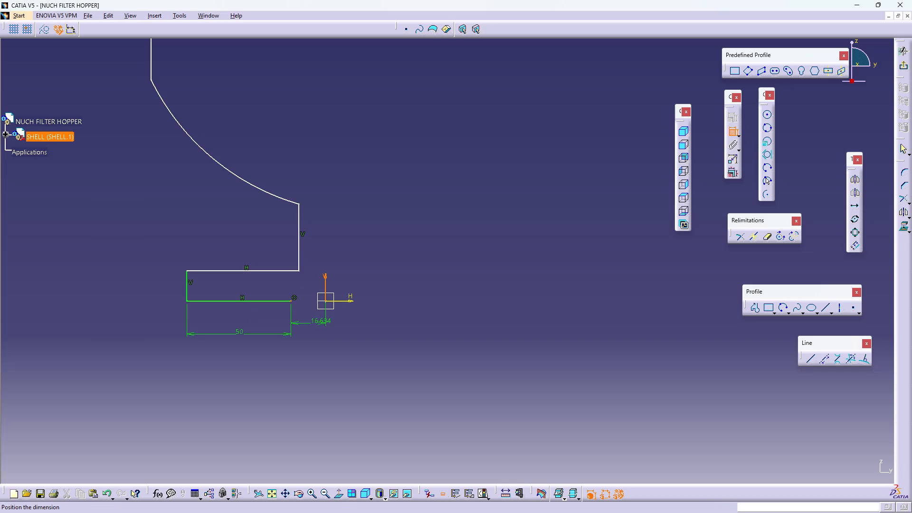
pyautogui.click(311, 337)
pyautogui.doubleClick(311, 332)
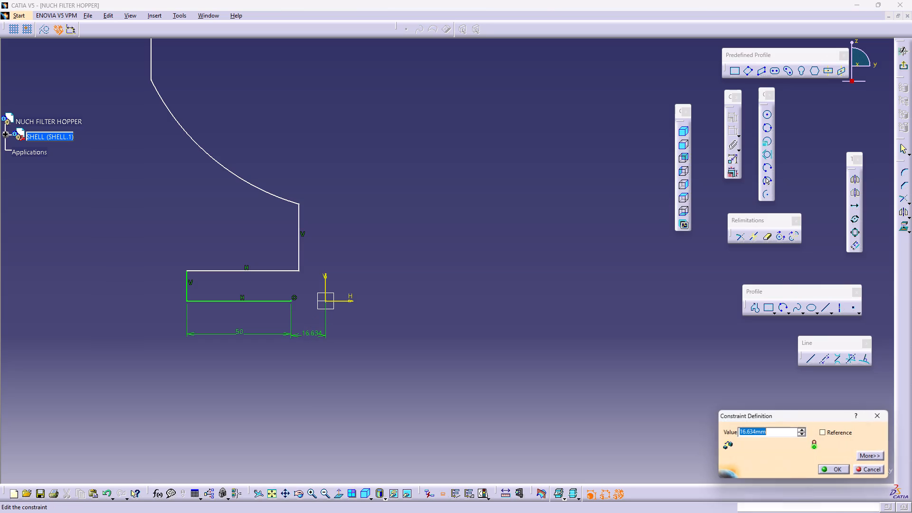
pyautogui.write('100')
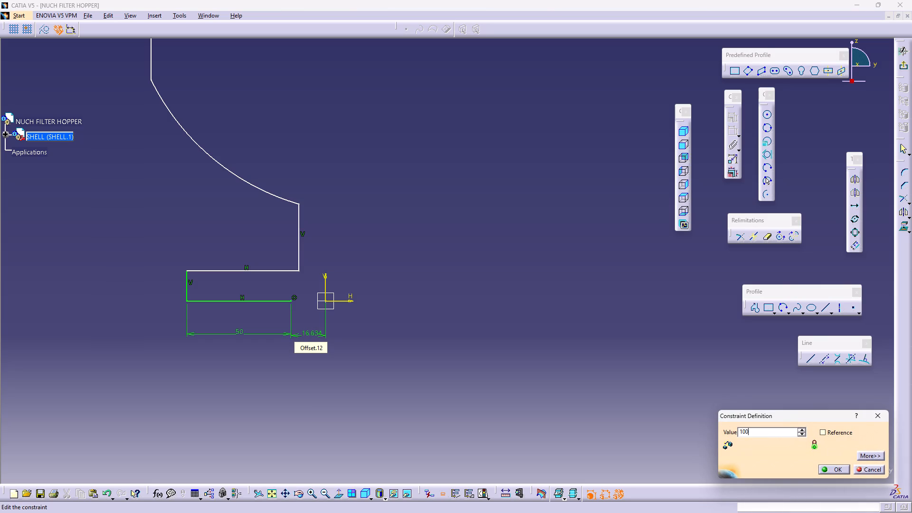
pyautogui.press('Return')
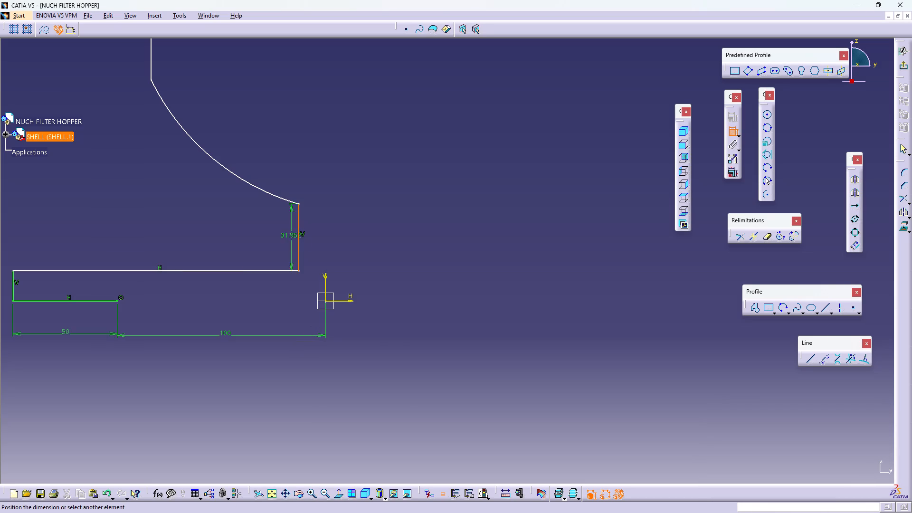
# Constrain the short vertical neck line above the base flange at 100 mm from the vertical axis.
pyautogui.click(299, 245)
pyautogui.click(323, 285)
pyautogui.click(313, 259)
pyautogui.doubleClick(313, 259)
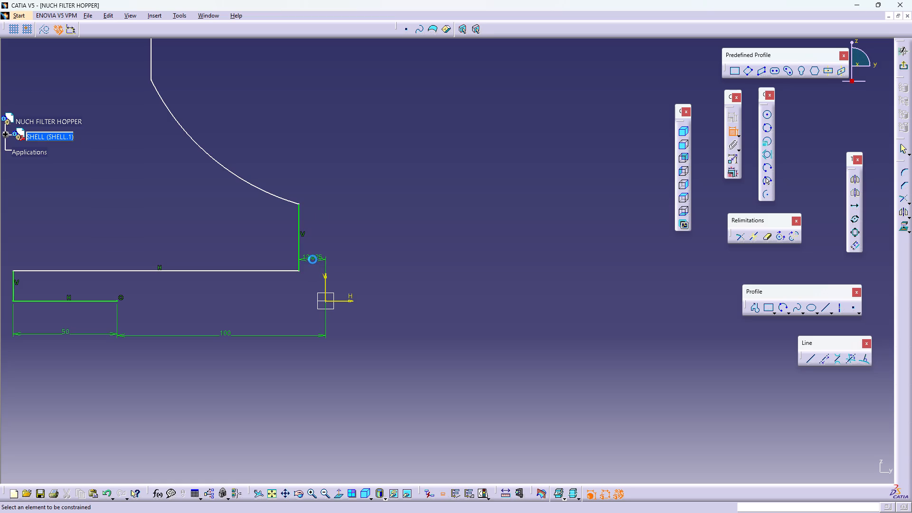
pyautogui.write('100')
pyautogui.press('Return')
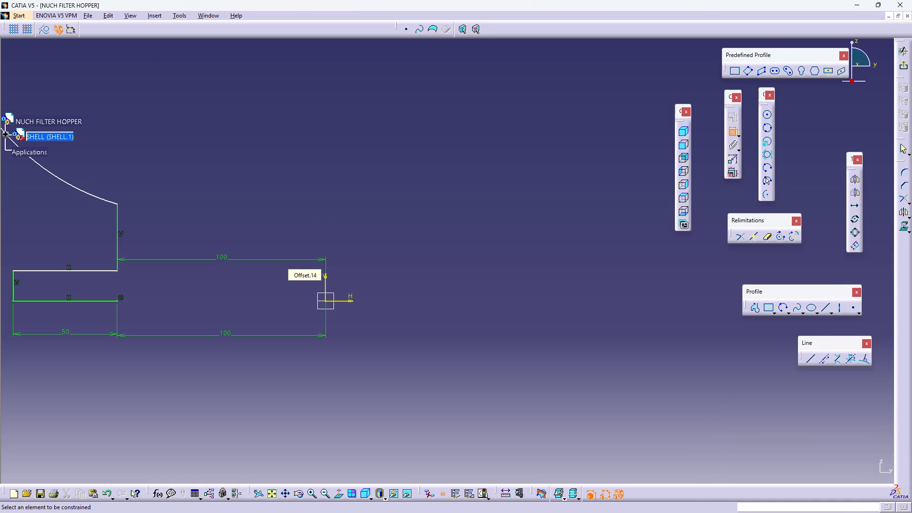
# Constrain the long vertical shell wall line at 700 mm from the vertical axis.
pyautogui.moveTo(276, 148); pyautogui.dragTo(292, 225, button='middle')
pyautogui.rightClick(276, 148)
pyautogui.moveTo(361, 172); pyautogui.dragTo(356, 219, button='middle')
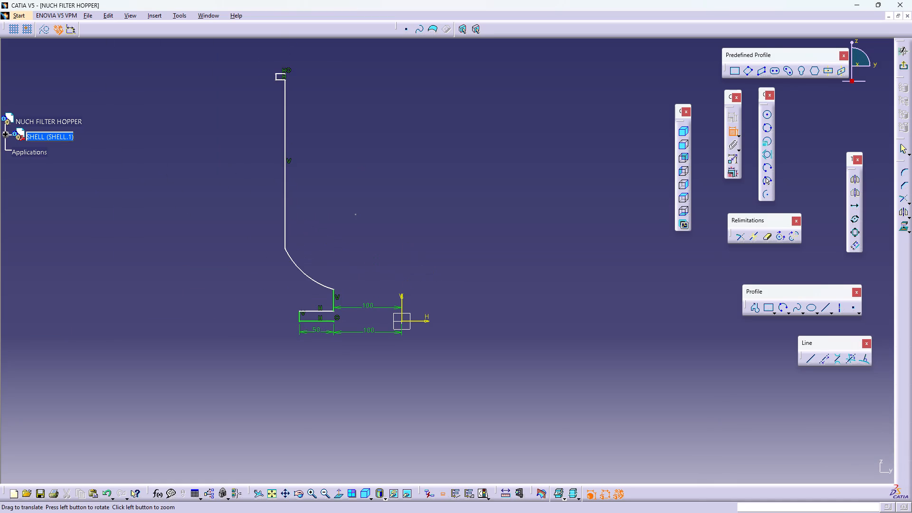
pyautogui.click(285, 143)
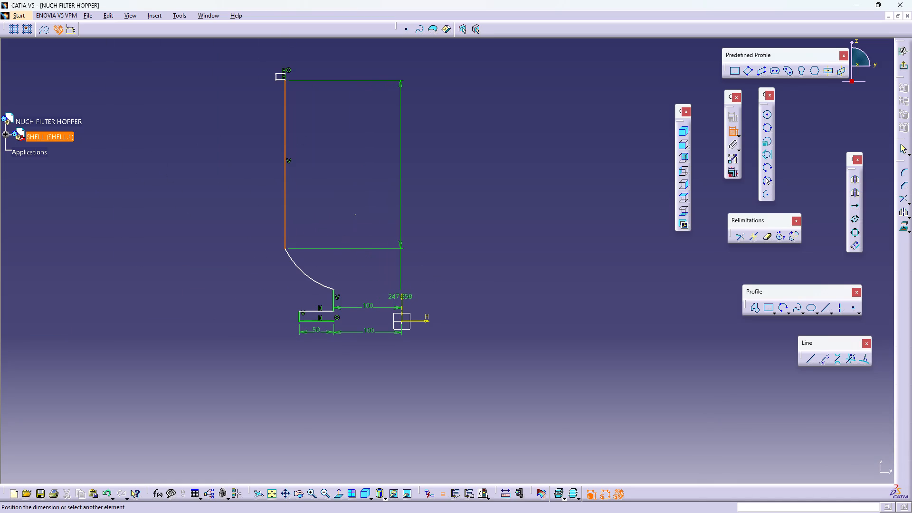
pyautogui.click(400, 299)
pyautogui.click(361, 186)
pyautogui.doubleClick(361, 186)
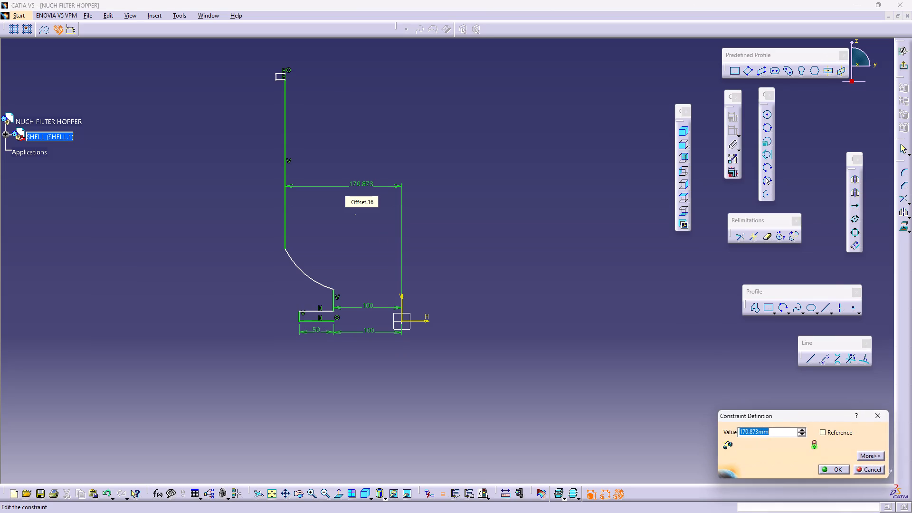
pyautogui.write('7000')
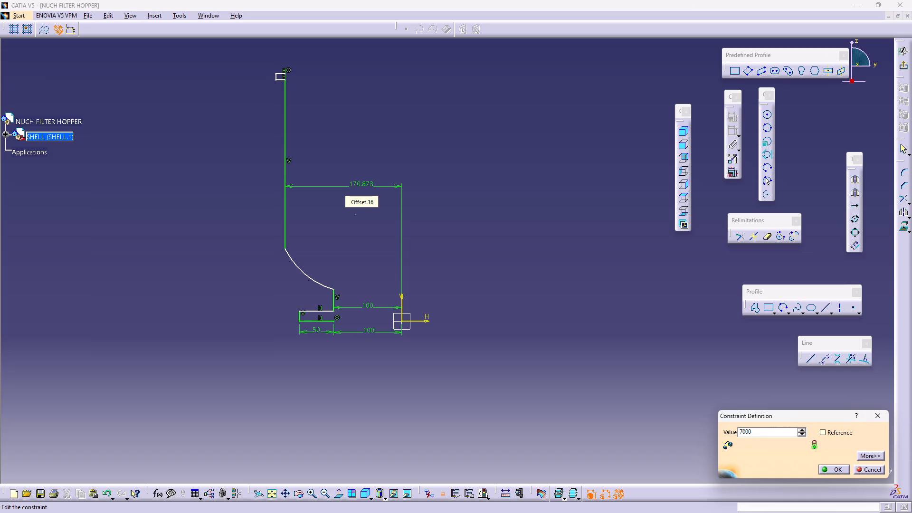
pyautogui.press('BackSpace')
pyautogui.press('Return')
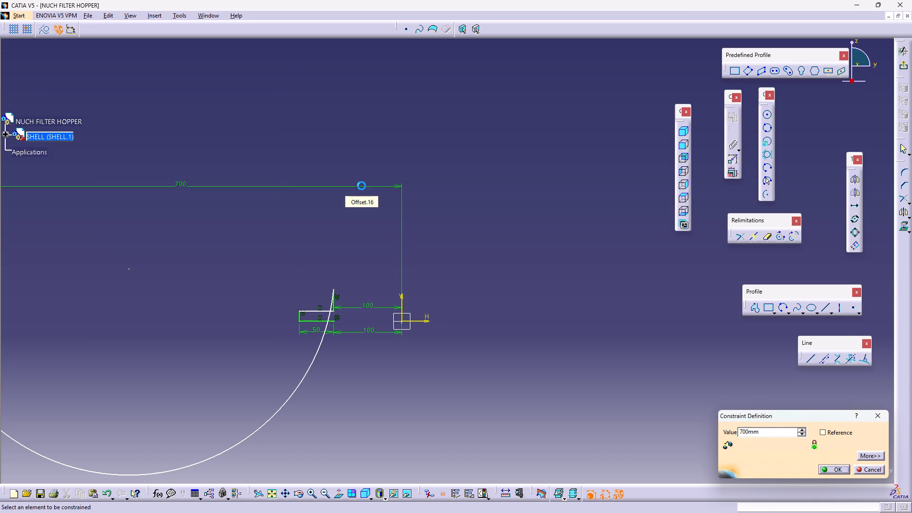
# Dimension the upper flange's outer edge and set its length to 40 mm.
pyautogui.moveTo(393, 241); pyautogui.dragTo(455, 287, button='middle')
pyautogui.moveTo(426, 209); pyautogui.dragTo(434, 221, button='right')
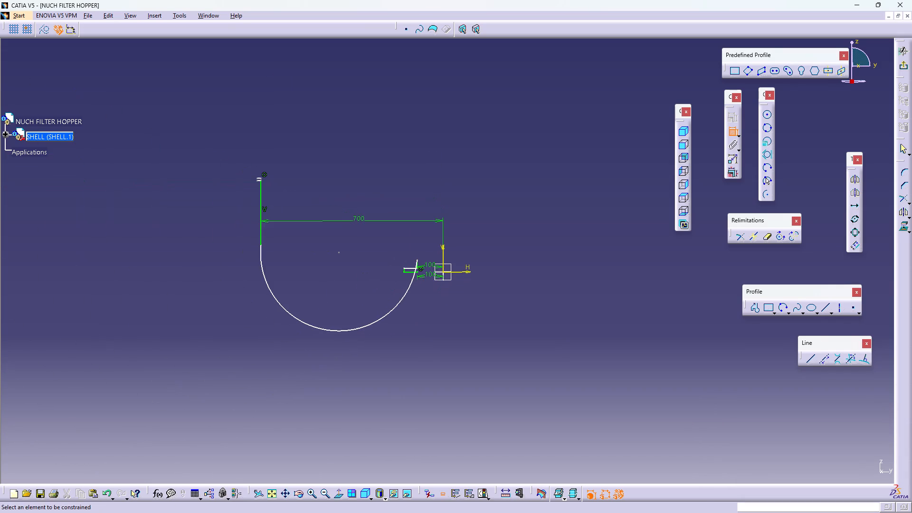
pyautogui.moveTo(455, 287); pyautogui.dragTo(455, 287, button='middle')
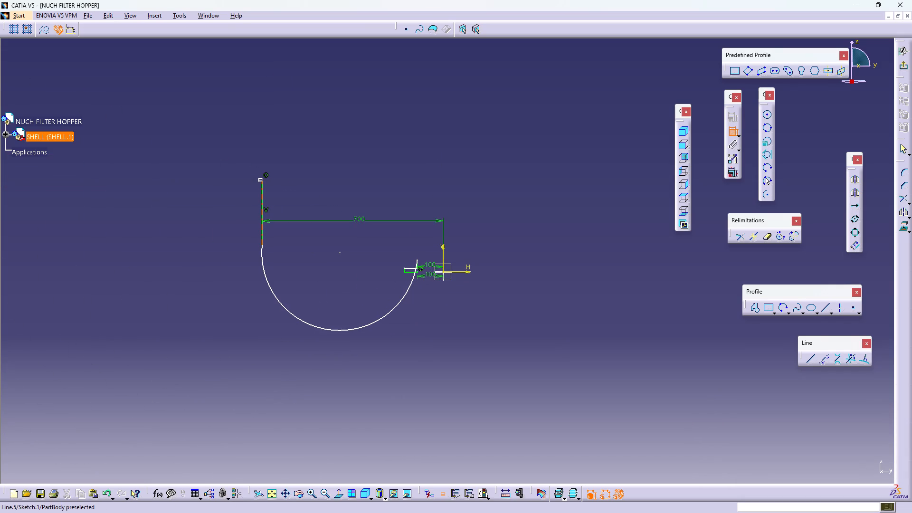
pyautogui.moveTo(328, 213); pyautogui.dragTo(365, 240, button='middle')
pyautogui.rightClick(361, 326)
pyautogui.moveTo(228, 303); pyautogui.dragTo(636, 185, button='middle')
pyautogui.moveTo(411, 248); pyautogui.dragTo(501, 98, button='middle')
pyautogui.rightClick(502, 202)
pyautogui.moveTo(491, 139); pyautogui.dragTo(546, 279, button='middle')
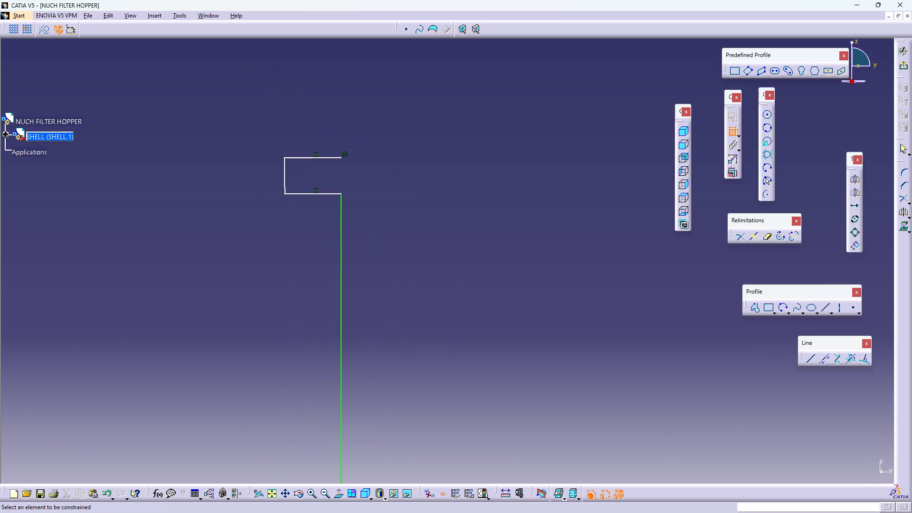
pyautogui.click(283, 177)
pyautogui.click(226, 181)
pyautogui.click(226, 181)
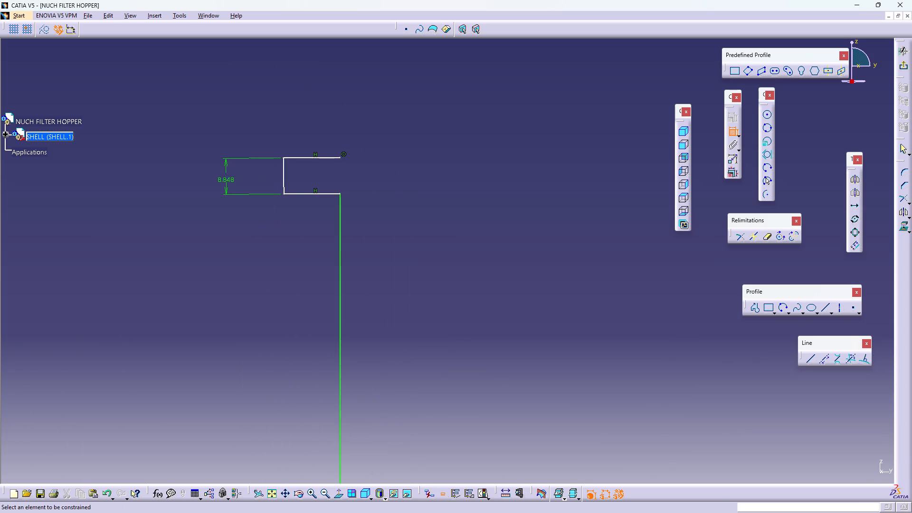
pyautogui.doubleClick(226, 181)
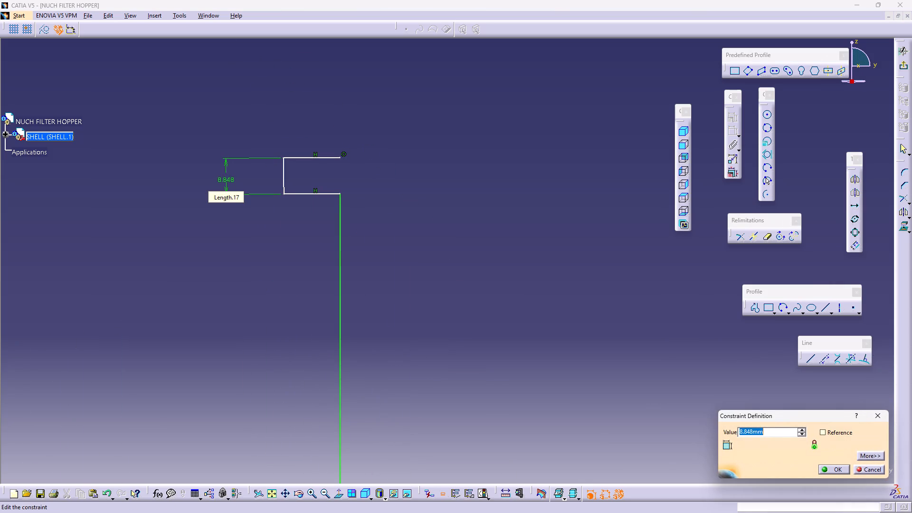
pyautogui.write('40')
pyautogui.press('Return')
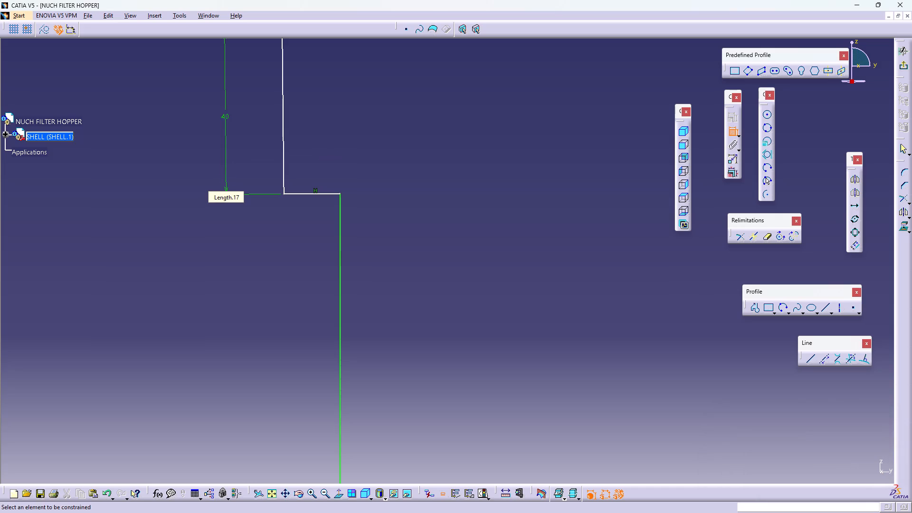
# Dimension the upper flange's lower horizontal line and set its length to 50 mm.
pyautogui.click(322, 195)
pyautogui.click(302, 237)
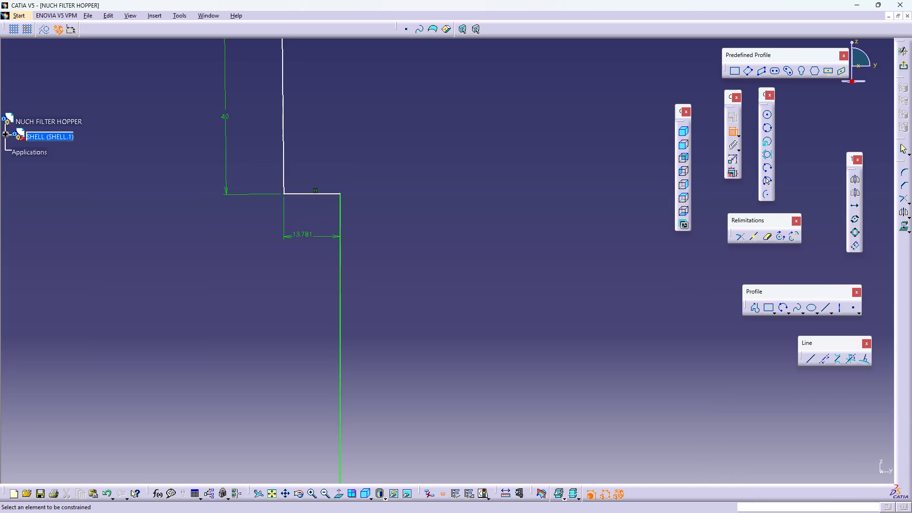
pyautogui.click(302, 237)
pyautogui.doubleClick(302, 237)
pyautogui.write('50')
pyautogui.press('Return')
# Dimension the upper flange's top horizontal line and set its length to 50 mm.
pyautogui.moveTo(381, 177); pyautogui.dragTo(415, 342, button='middle')
pyautogui.rightClick(380, 177)
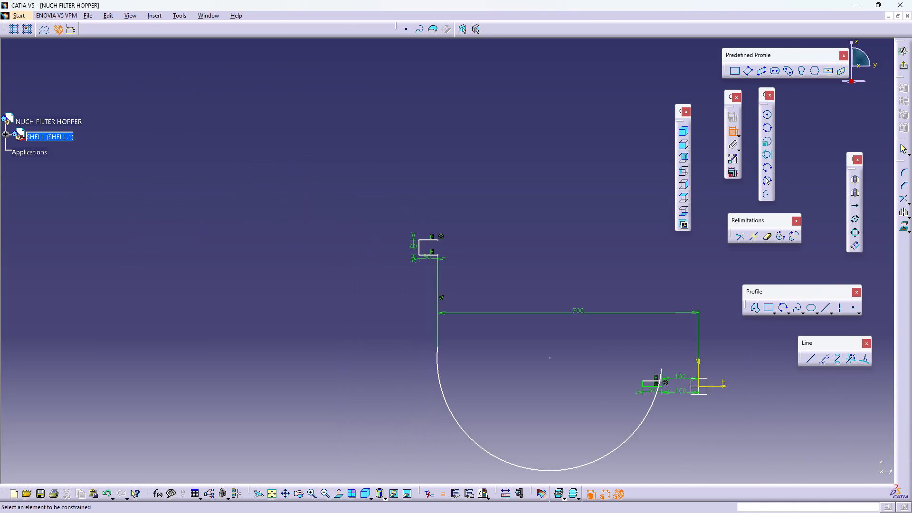
pyautogui.moveTo(415, 342); pyautogui.dragTo(415, 343, button='middle')
pyautogui.moveTo(505, 352); pyautogui.dragTo(481, 310, button='middle')
pyautogui.moveTo(475, 298); pyautogui.dragTo(470, 291, button='middle')
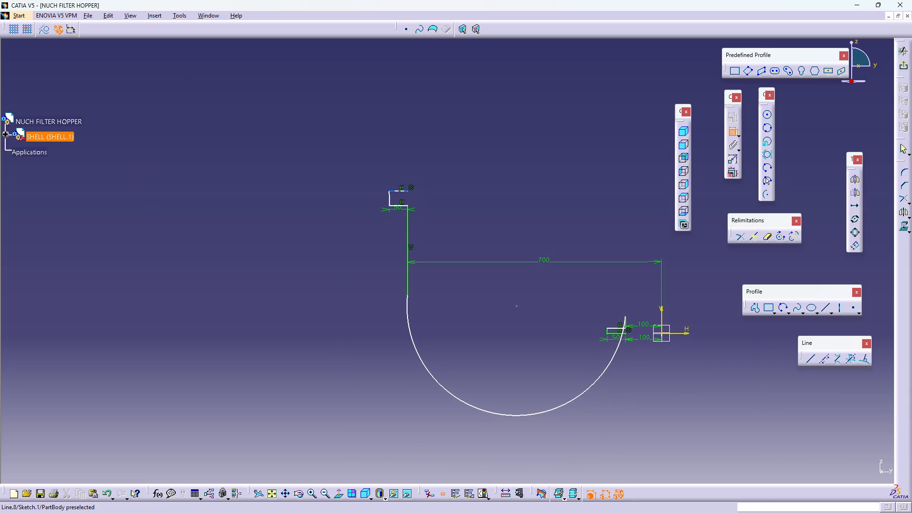
pyautogui.click(396, 190)
pyautogui.click(398, 163)
pyautogui.doubleClick(398, 162)
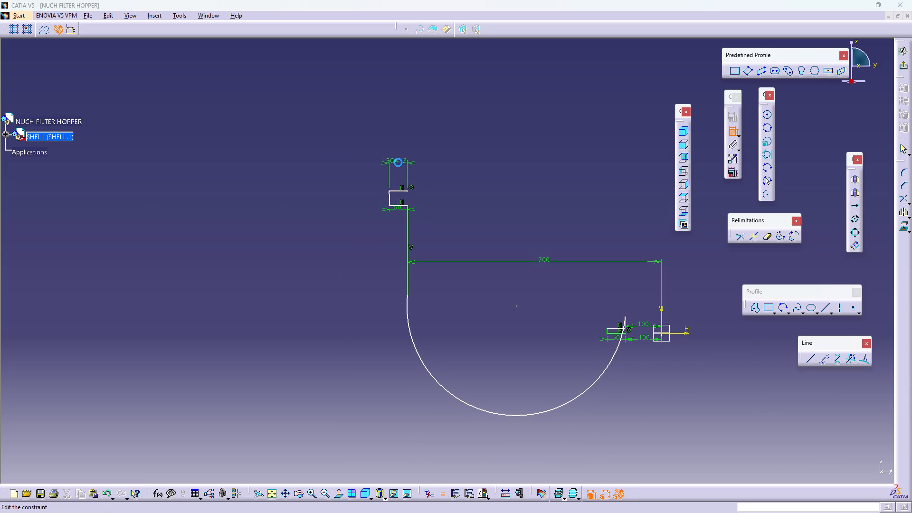
pyautogui.write('50')
pyautogui.press('Return')
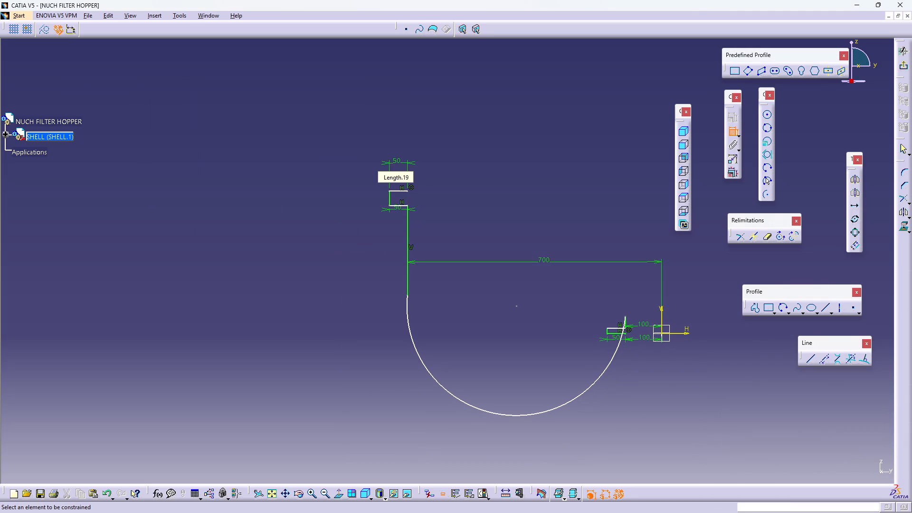
# Add a reference distance from the inner endpoint of the upper flange's top line to the vertical axis, placed above the profile.
pyautogui.click(407, 192)
pyautogui.click(663, 315)
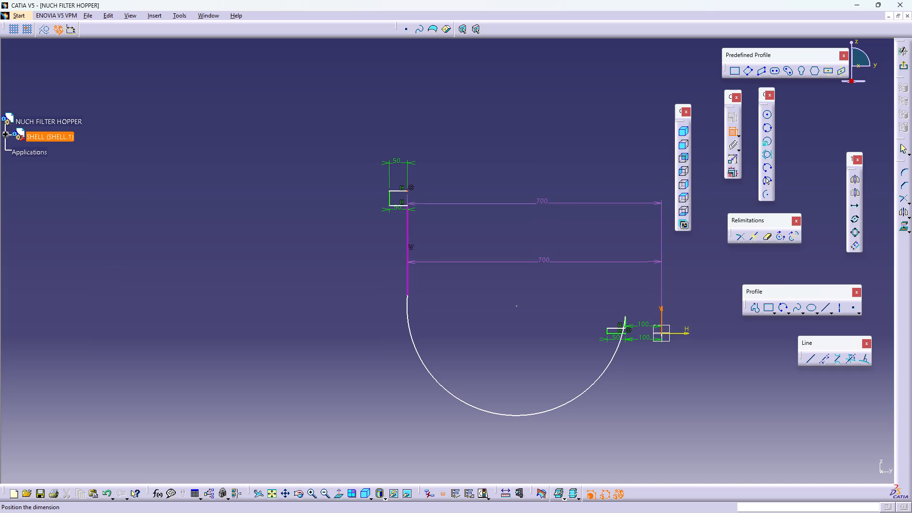
pyautogui.rightClick(534, 198)
pyautogui.click(552, 207)
pyautogui.click(534, 172)
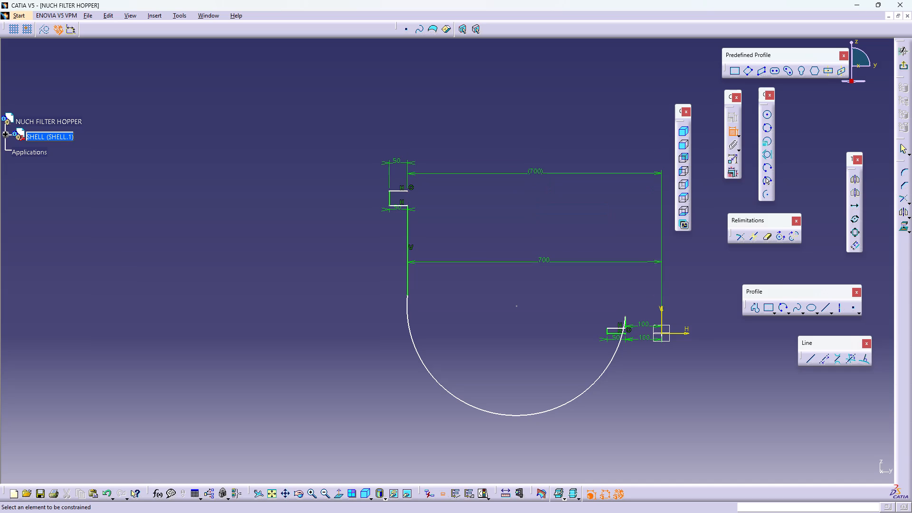
pyautogui.click(530, 211)
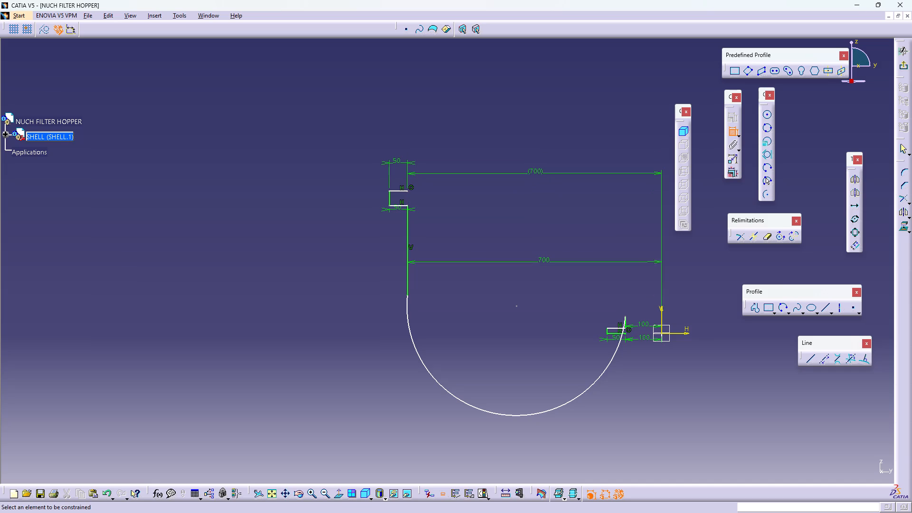
# Dimension the height from the horizontal axis to the wall line's lower endpoint, where the dish arc starts.
pyautogui.click(676, 333)
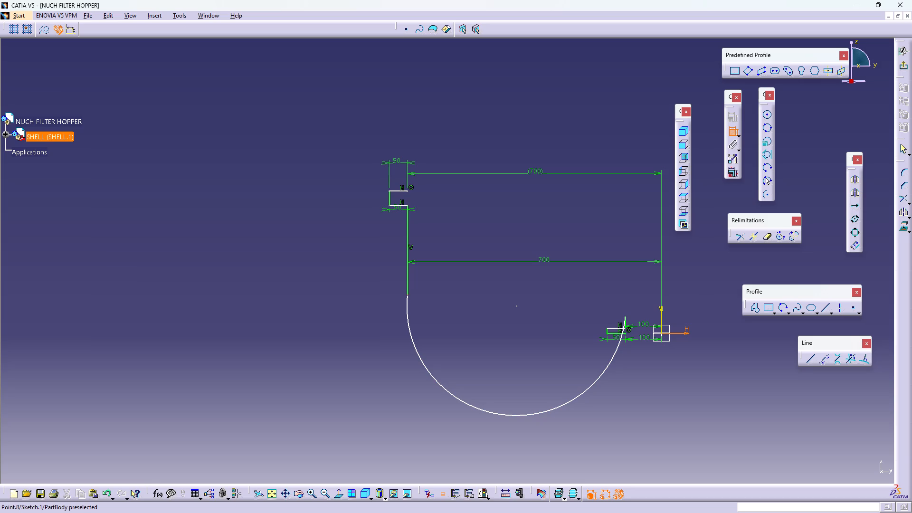
pyautogui.click(405, 295)
pyautogui.click(323, 320)
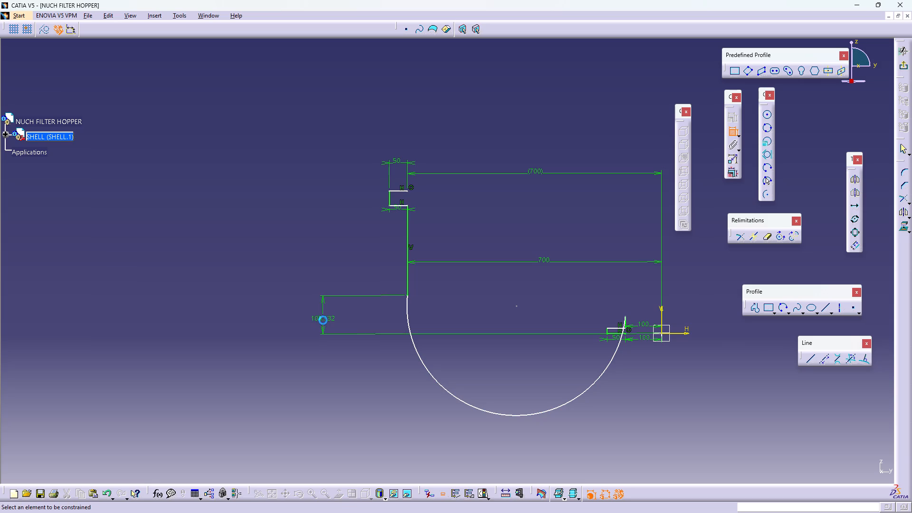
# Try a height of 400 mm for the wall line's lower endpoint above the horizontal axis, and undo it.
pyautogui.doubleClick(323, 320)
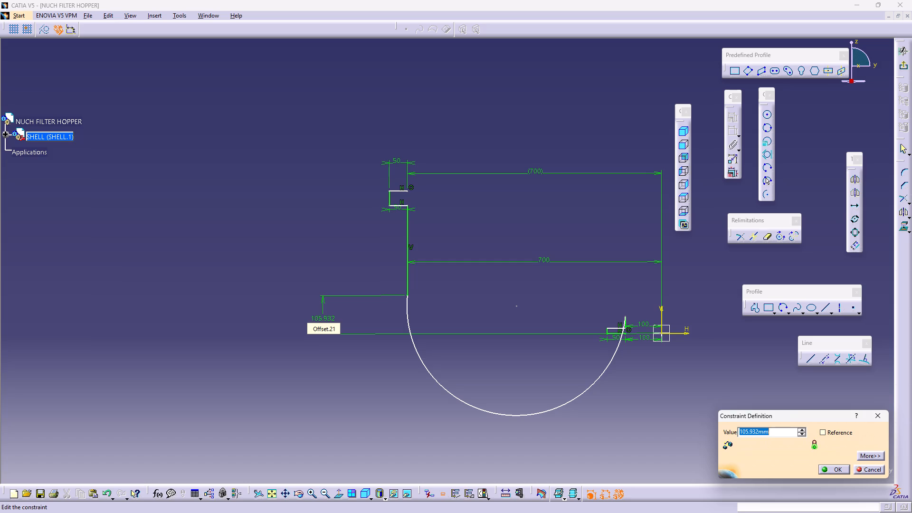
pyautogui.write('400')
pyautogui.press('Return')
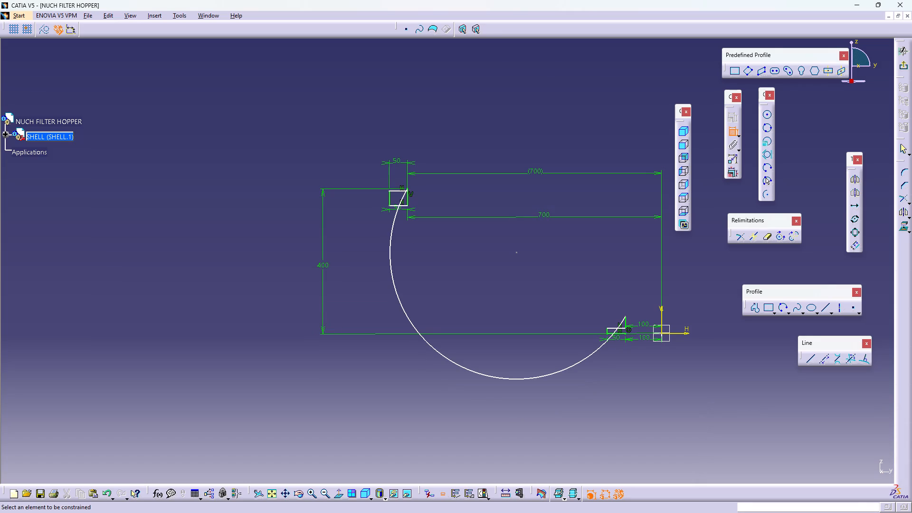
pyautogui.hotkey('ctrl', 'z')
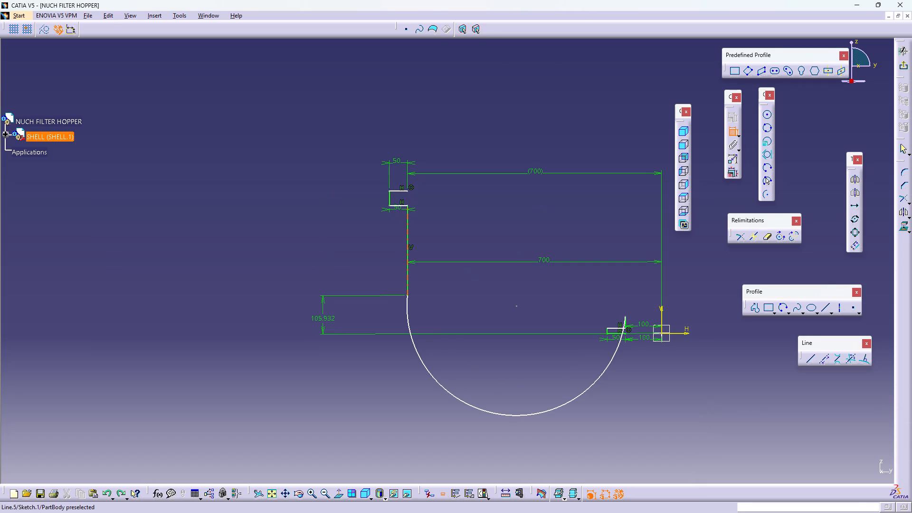
# Dimension the long vertical shell wall line and set its length to 1200 mm.
pyautogui.click(406, 269)
pyautogui.click(337, 265)
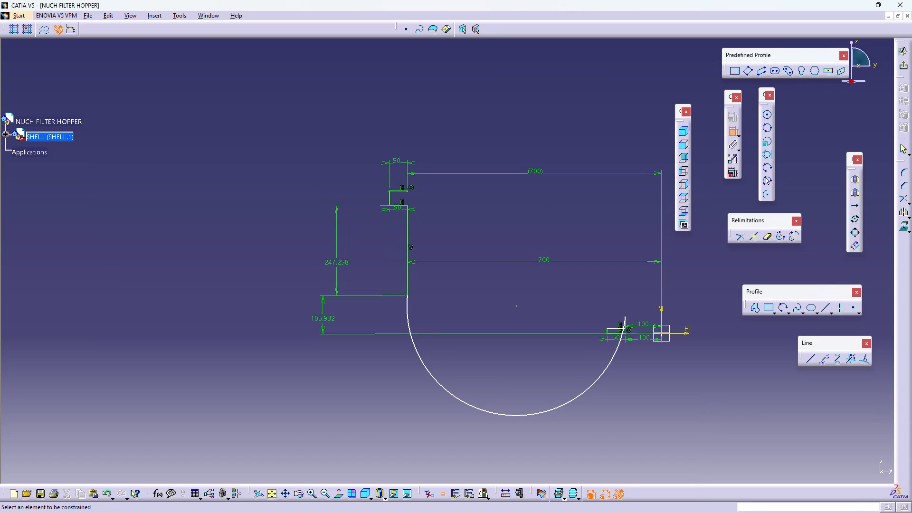
pyautogui.doubleClick(337, 265)
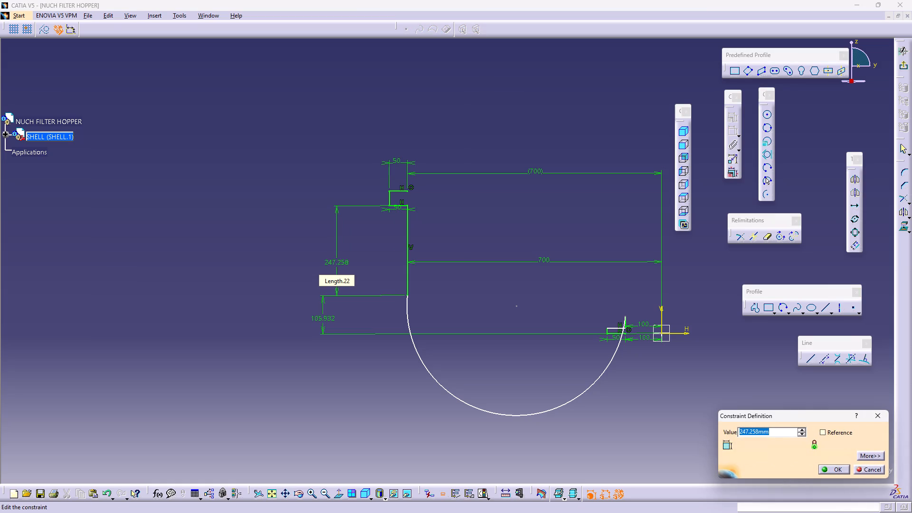
pyautogui.write('1200')
pyautogui.press('Return')
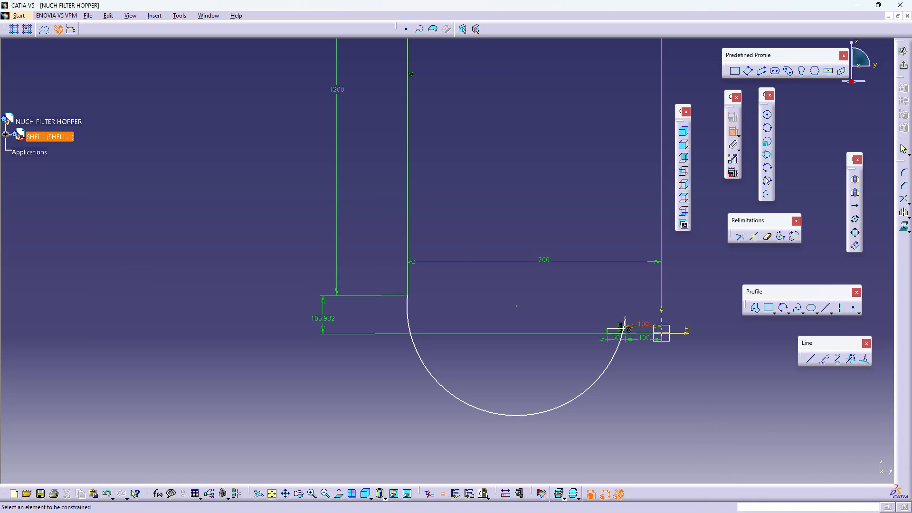
# Set the height of the wall line's lower endpoint above the horizontal axis to 450 mm.
pyautogui.click(678, 334)
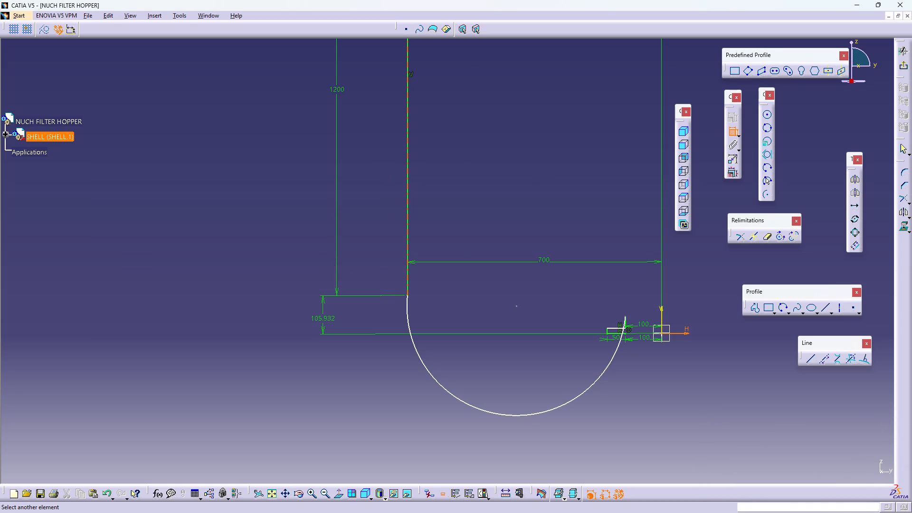
pyautogui.press('Escape')
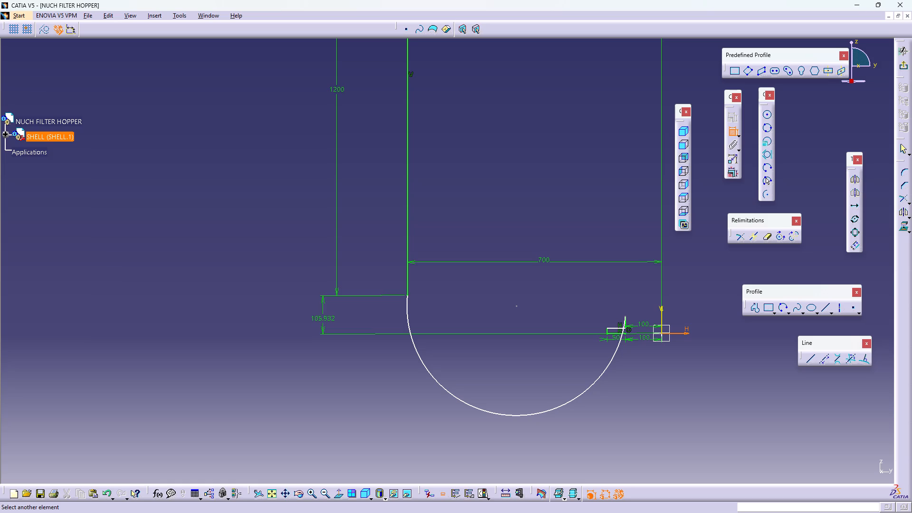
pyautogui.click(328, 316)
pyautogui.tripleClick(328, 316)
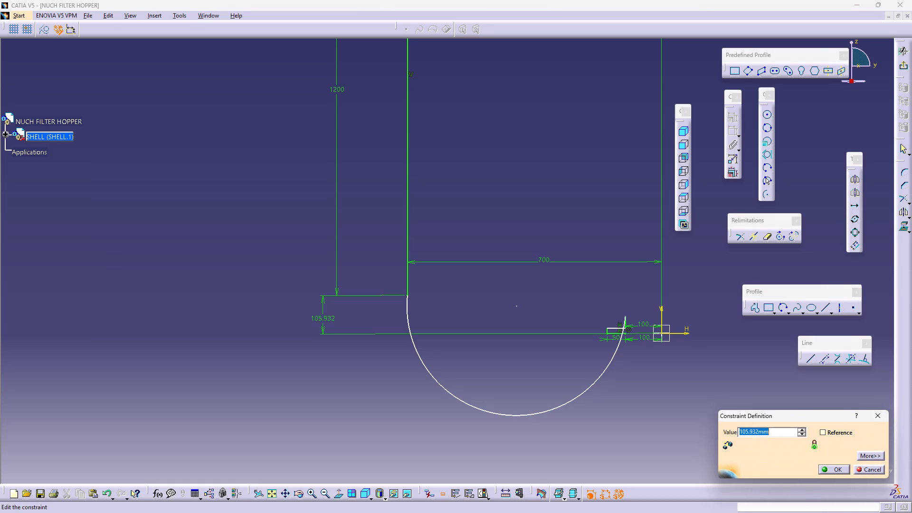
pyautogui.write('450')
pyautogui.press('Return')
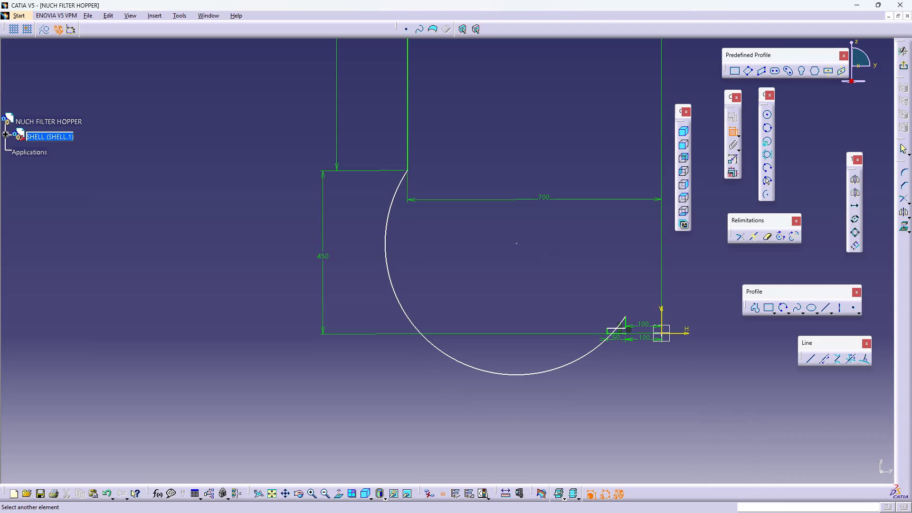
pyautogui.moveTo(530, 280); pyautogui.dragTo(466, 285, button='middle')
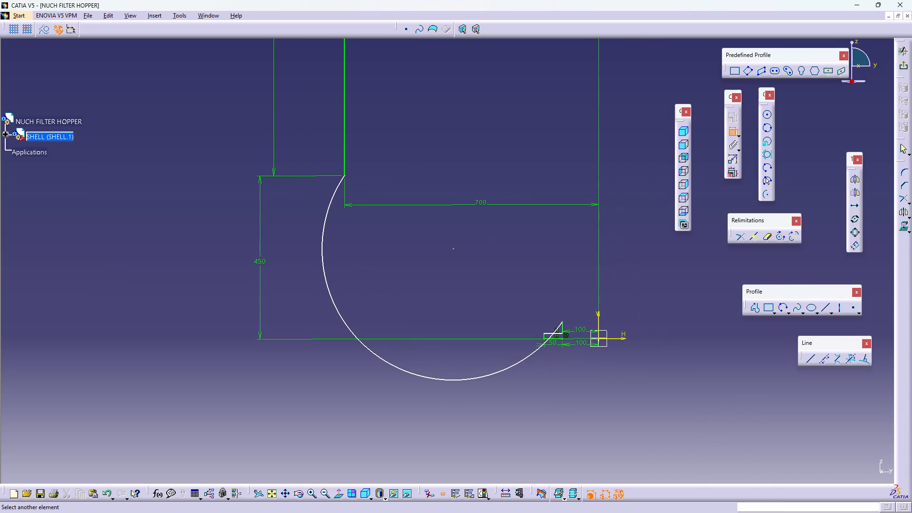
pyautogui.click(503, 286)
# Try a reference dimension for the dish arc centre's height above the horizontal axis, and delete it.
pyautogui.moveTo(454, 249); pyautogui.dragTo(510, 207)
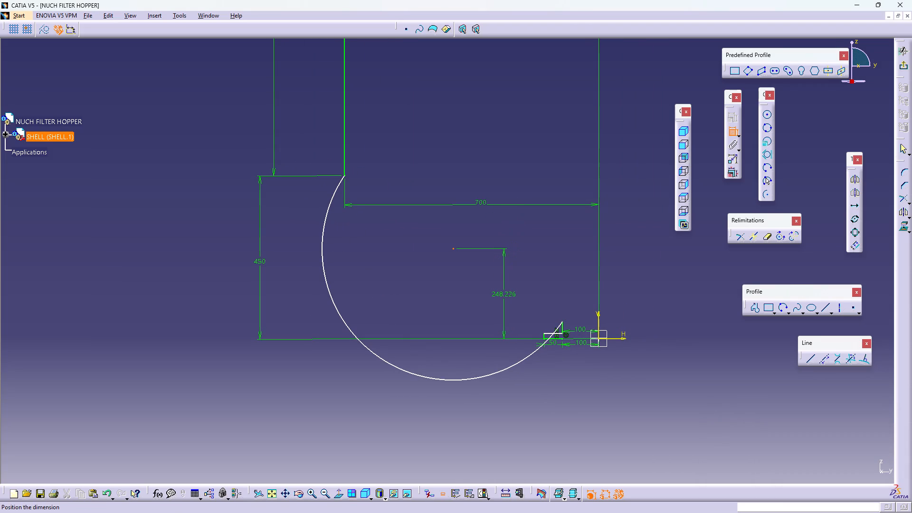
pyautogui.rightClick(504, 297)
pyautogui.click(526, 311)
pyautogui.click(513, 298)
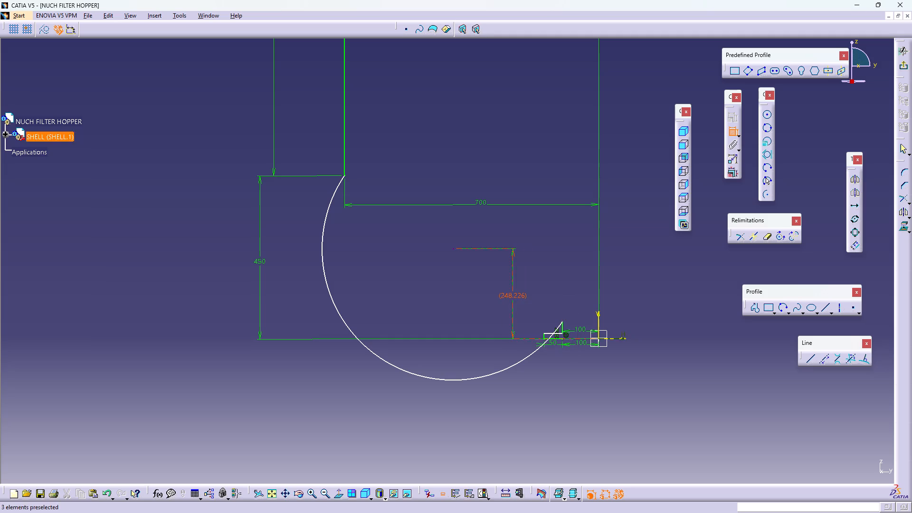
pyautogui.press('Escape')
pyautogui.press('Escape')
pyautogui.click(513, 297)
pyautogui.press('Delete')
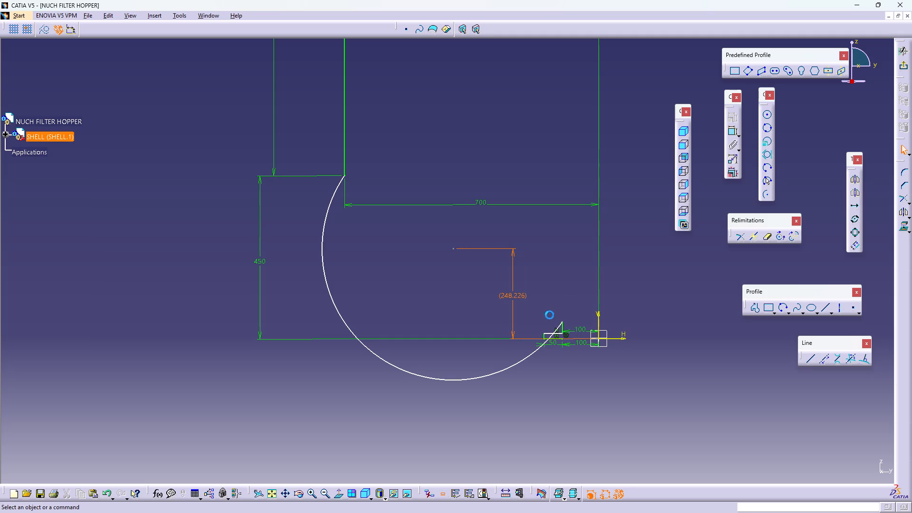
# Reshape the dish arc into a shallow curve by moving its centre up and closer to the vertical axis.
pyautogui.moveTo(399, 366); pyautogui.dragTo(427, 332)
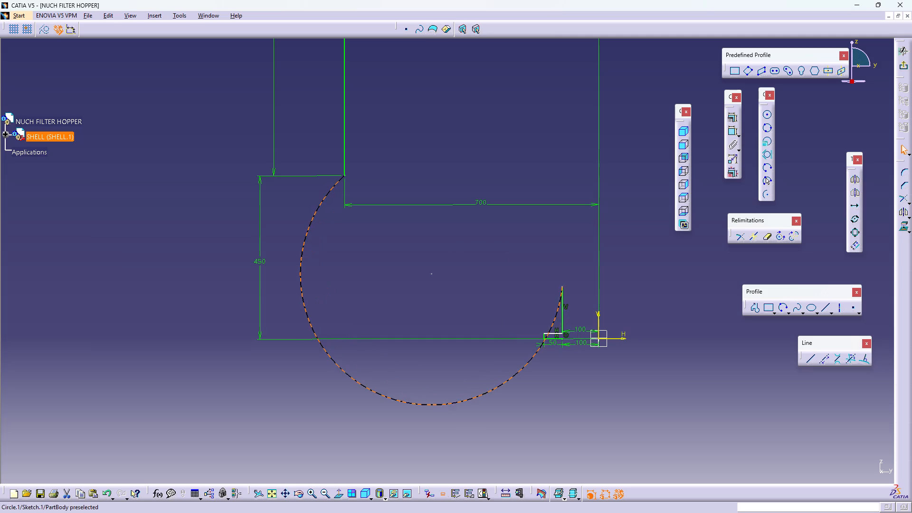
pyautogui.moveTo(427, 332); pyautogui.dragTo(427, 337)
pyautogui.moveTo(429, 326); pyautogui.dragTo(430, 321)
pyautogui.moveTo(431, 272); pyautogui.dragTo(494, 207)
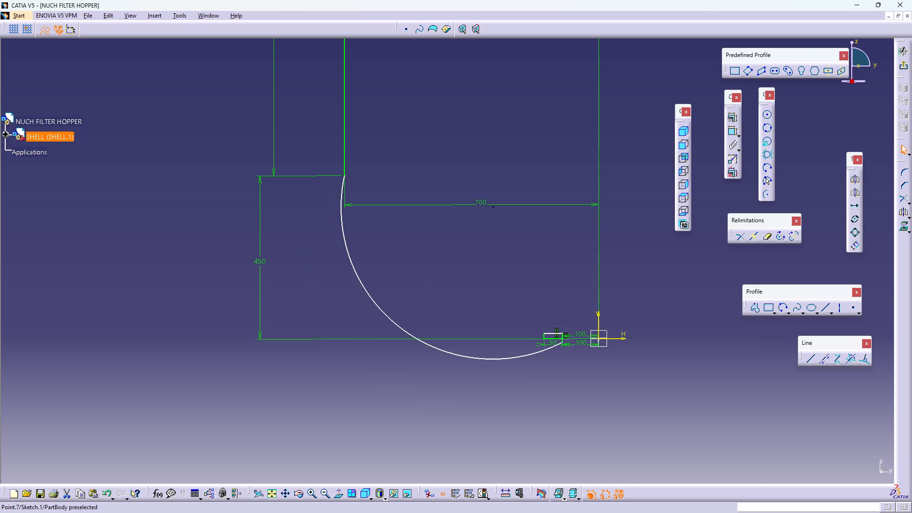
pyautogui.moveTo(494, 207); pyautogui.dragTo(580, 45)
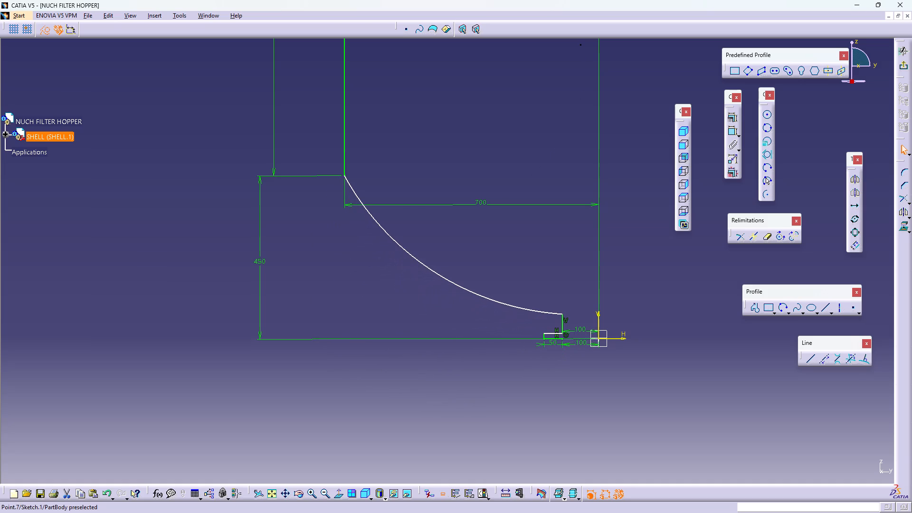
pyautogui.moveTo(580, 45); pyautogui.dragTo(573, 45)
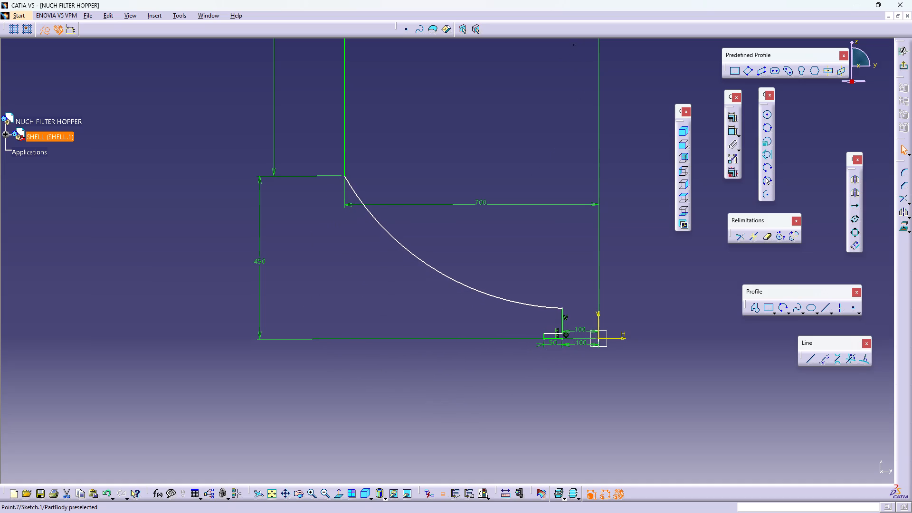
pyautogui.moveTo(573, 45); pyautogui.dragTo(575, 38)
pyautogui.moveTo(455, 304); pyautogui.dragTo(408, 254, button='middle')
pyautogui.doubleClick(433, 260)
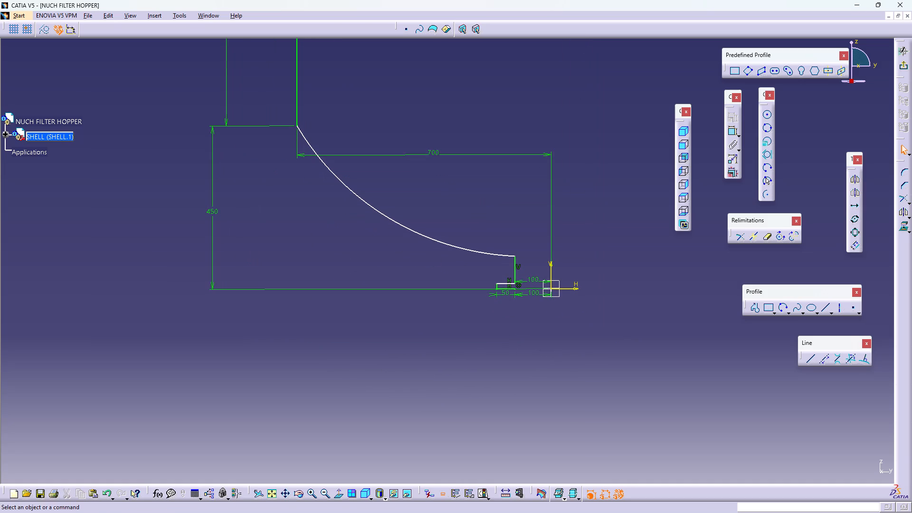
# Dimension the short vertical neck line between the dish arc and the bottom flange and set its length to 100 mm.
pyautogui.click(731, 134)
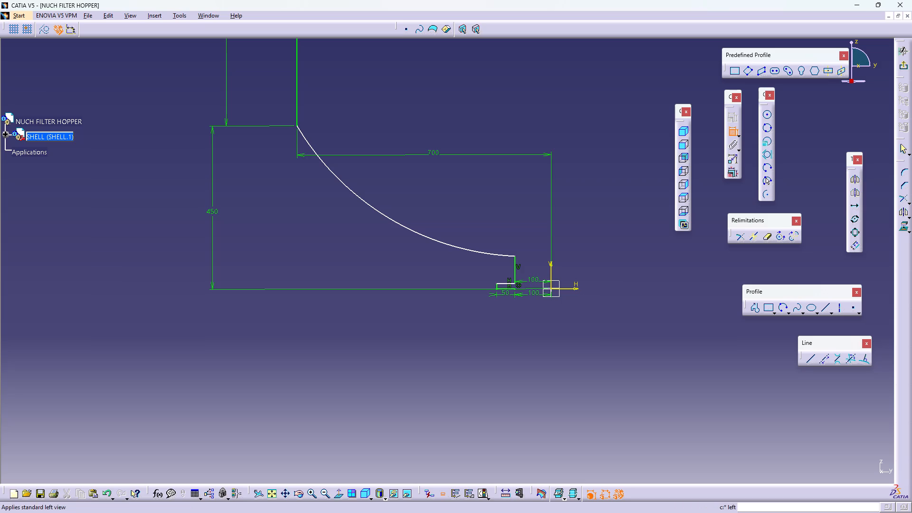
pyautogui.click(514, 275)
pyautogui.click(446, 277)
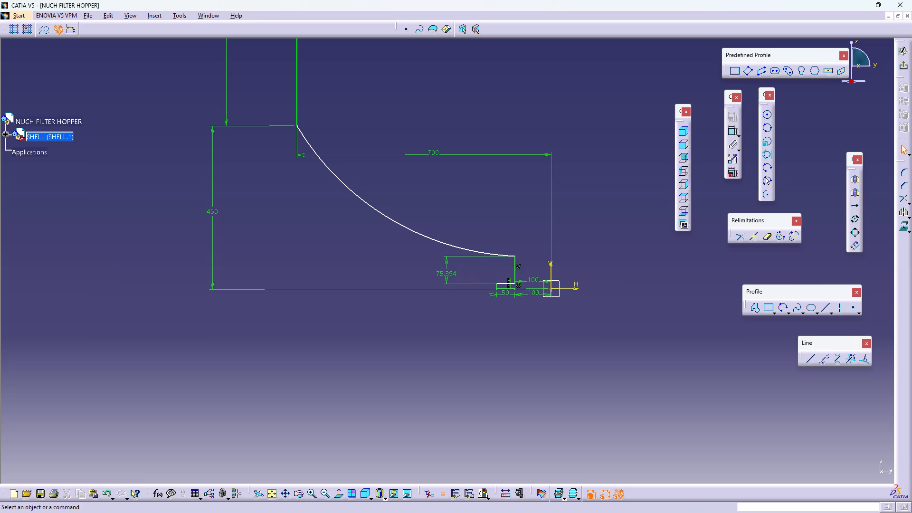
pyautogui.doubleClick(448, 276)
pyautogui.write('100')
pyautogui.press('Return')
# Move the neck line upward so the bottom flange extends above the horizontal axis, about 75 mm tall.
pyautogui.moveTo(428, 361); pyautogui.dragTo(454, 254, button='middle')
pyautogui.rightClick(427, 361)
pyautogui.moveTo(516, 365); pyautogui.dragTo(255, 302, button='middle')
pyautogui.click(519, 401)
pyautogui.click(339, 493)
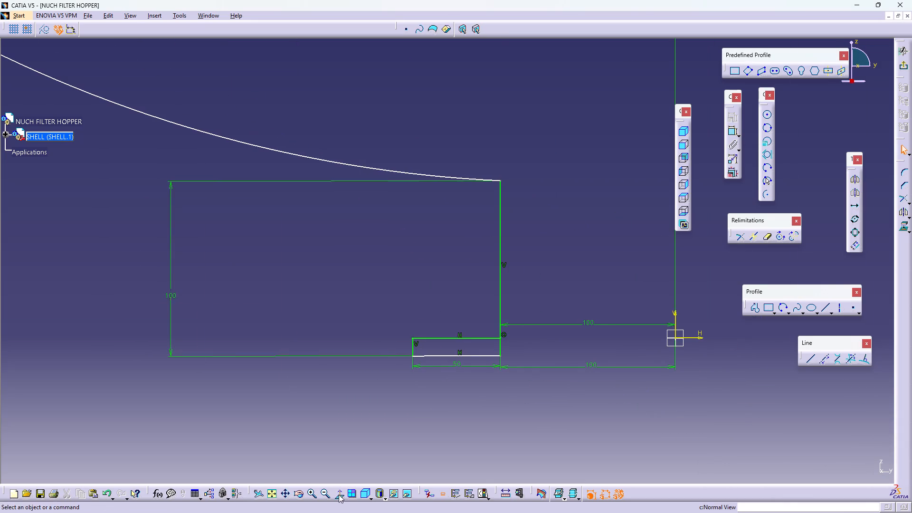
pyautogui.click(467, 429)
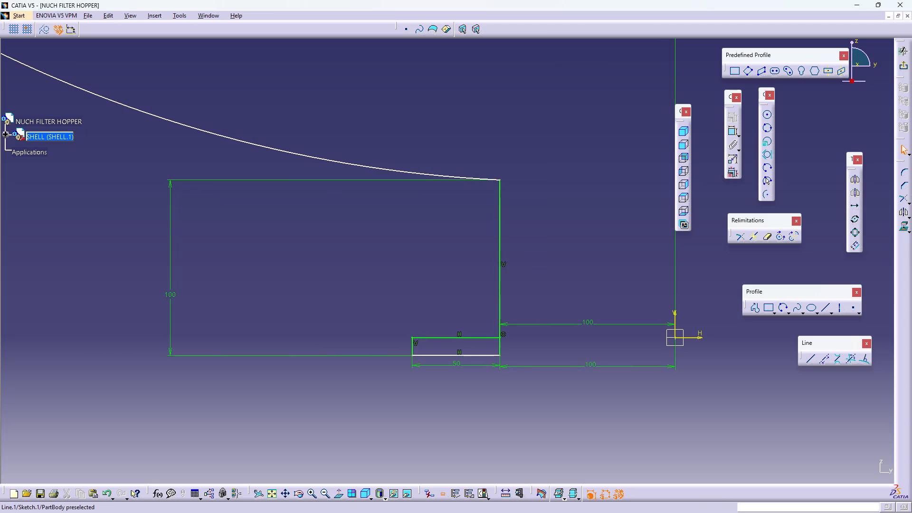
pyautogui.moveTo(500, 283); pyautogui.dragTo(497, 241)
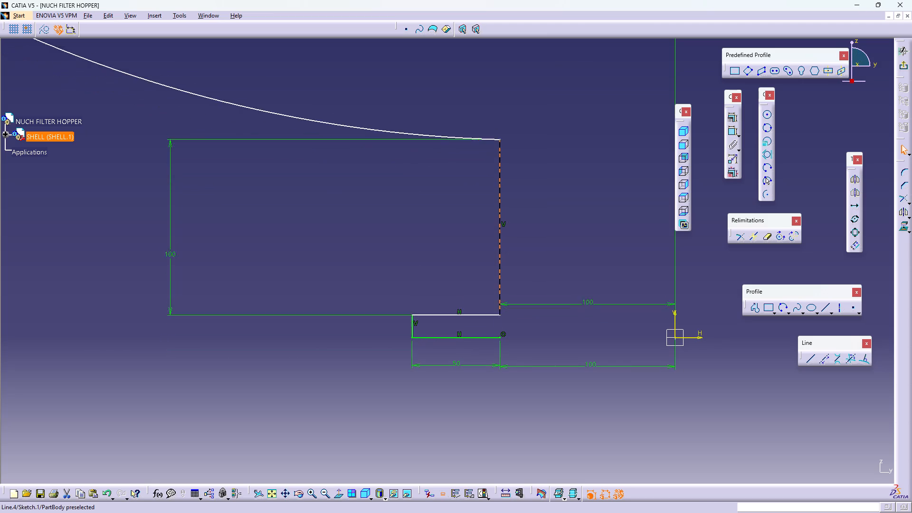
pyautogui.moveTo(497, 241); pyautogui.dragTo(484, 133)
pyautogui.doubleClick(597, 207)
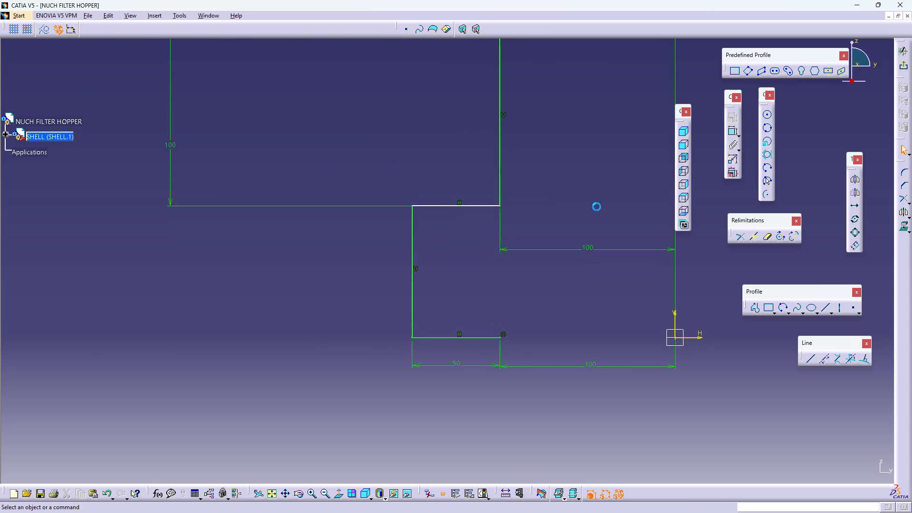
# Dimension the bottom flange's outer vertical edge and set the flange thickness to 20 mm.
pyautogui.moveTo(492, 323); pyautogui.dragTo(446, 383, button='middle')
pyautogui.rightClick(426, 330)
pyautogui.doubleClick(423, 399)
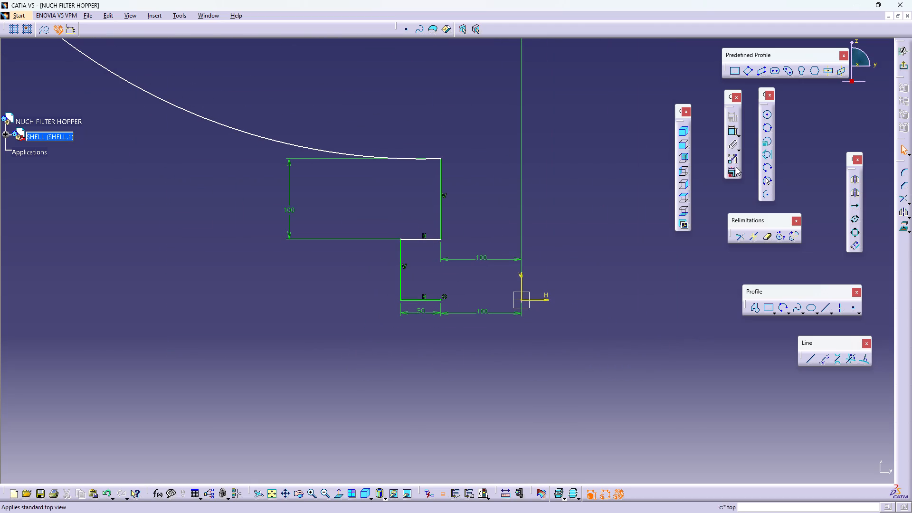
pyautogui.doubleClick(731, 128)
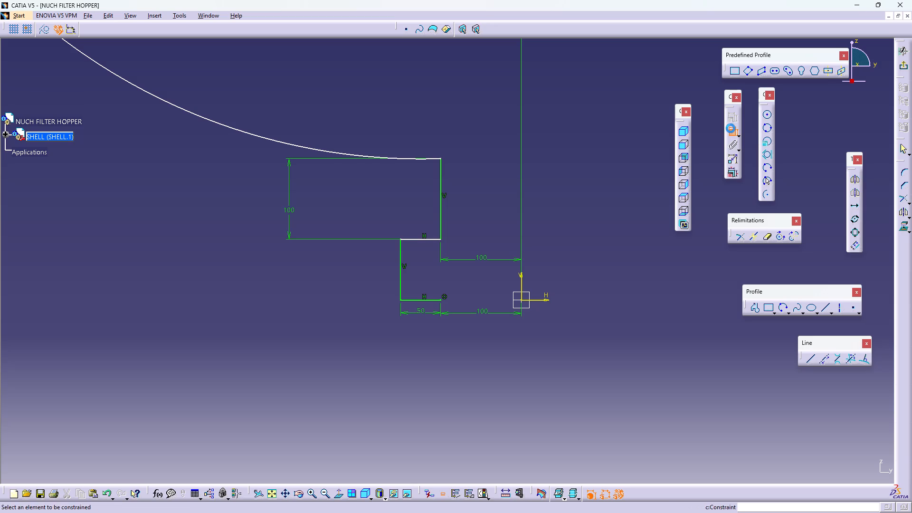
pyautogui.click(400, 278)
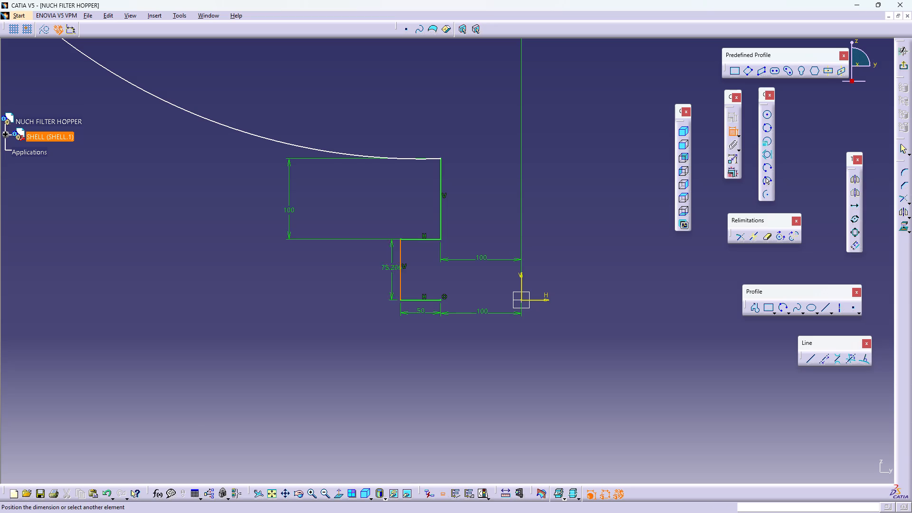
pyautogui.click(361, 285)
pyautogui.doubleClick(361, 285)
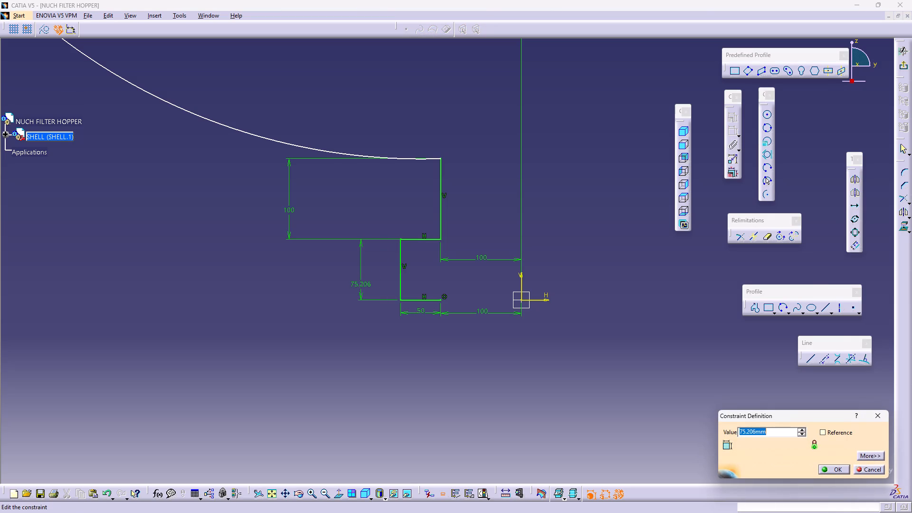
pyautogui.write('20')
pyautogui.press('Return')
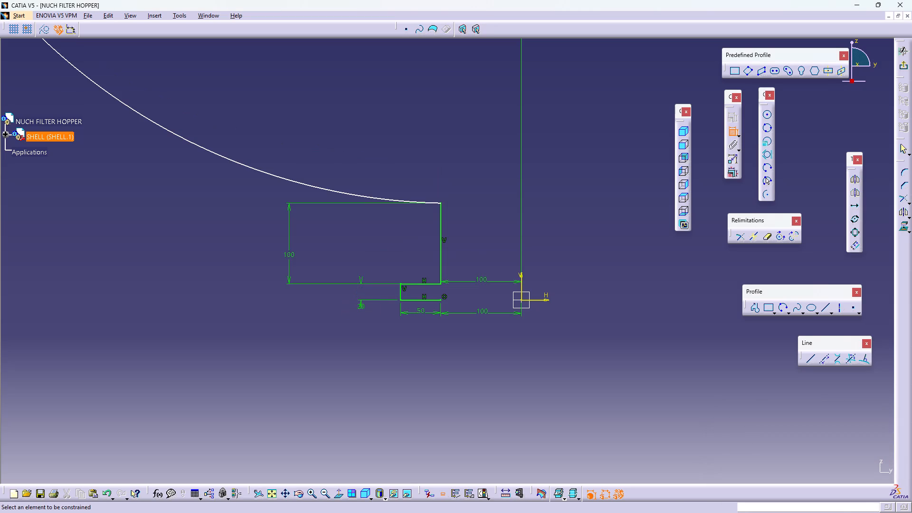
# Examine the shell profile and its dimensions from the bottom flange and dish arc up to the top flange.
pyautogui.moveTo(484, 289); pyautogui.dragTo(441, 336, button='middle')
pyautogui.rightClick(432, 290)
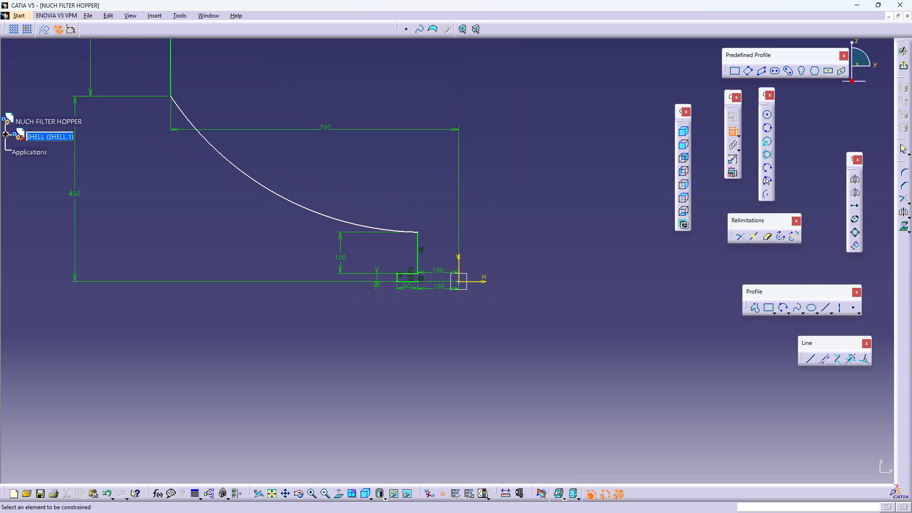
pyautogui.moveTo(441, 336); pyautogui.dragTo(443, 341, button='middle')
pyautogui.moveTo(530, 285); pyautogui.dragTo(538, 335, button='middle')
pyautogui.rightClick(530, 285)
pyautogui.moveTo(533, 324); pyautogui.dragTo(524, 363, button='middle')
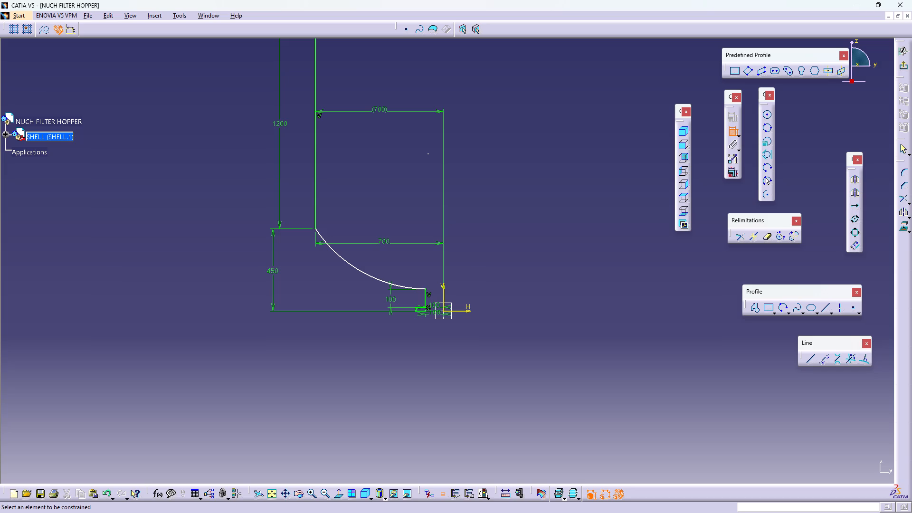
pyautogui.moveTo(496, 306); pyautogui.dragTo(507, 214, button='middle')
pyautogui.rightClick(497, 276)
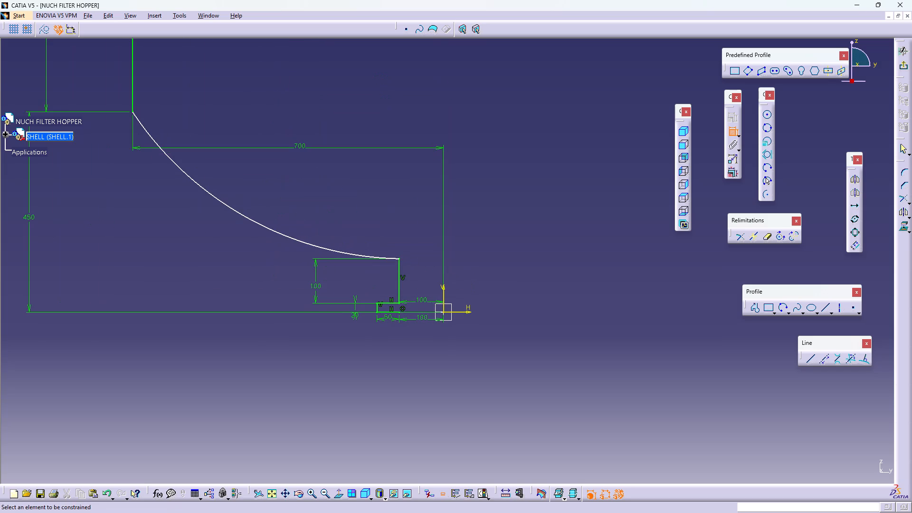
pyautogui.moveTo(518, 293); pyautogui.dragTo(534, 210, button='middle')
pyautogui.rightClick(534, 278)
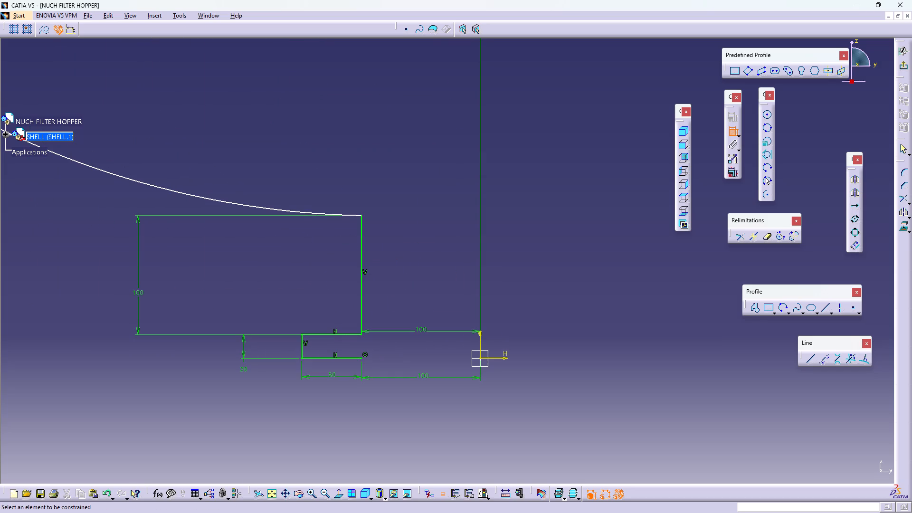
pyautogui.moveTo(534, 210); pyautogui.dragTo(535, 210, button='middle')
pyautogui.moveTo(426, 288); pyautogui.dragTo(485, 249, button='middle')
pyautogui.rightClick(471, 231)
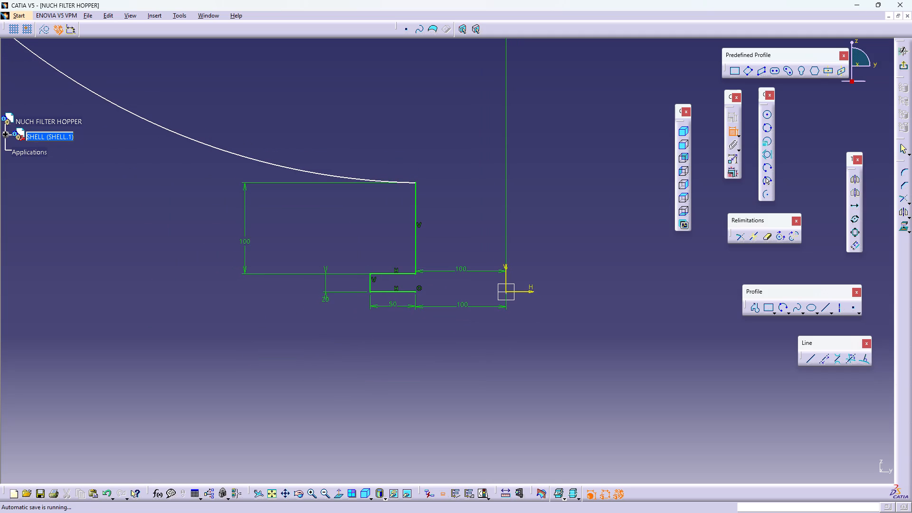
pyautogui.moveTo(484, 247); pyautogui.dragTo(506, 351, button='middle')
pyautogui.rightClick(496, 299)
pyautogui.moveTo(465, 267); pyautogui.dragTo(484, 371, button='middle')
pyautogui.moveTo(465, 312); pyautogui.dragTo(466, 322, button='middle')
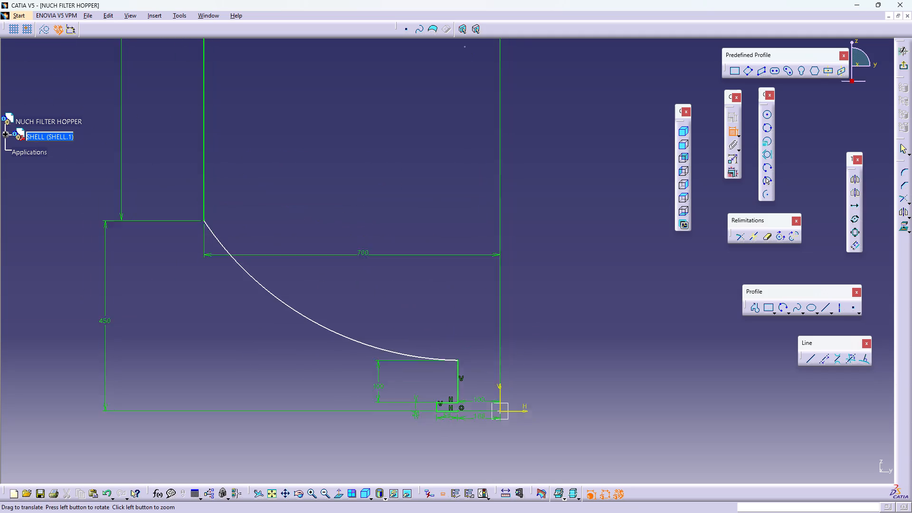
pyautogui.moveTo(466, 322); pyautogui.dragTo(459, 357, button='middle')
pyautogui.moveTo(432, 310); pyautogui.dragTo(505, 284, button='middle')
pyautogui.rightClick(505, 260)
pyautogui.moveTo(494, 236); pyautogui.dragTo(456, 257, button='middle')
pyautogui.rightClick(454, 253)
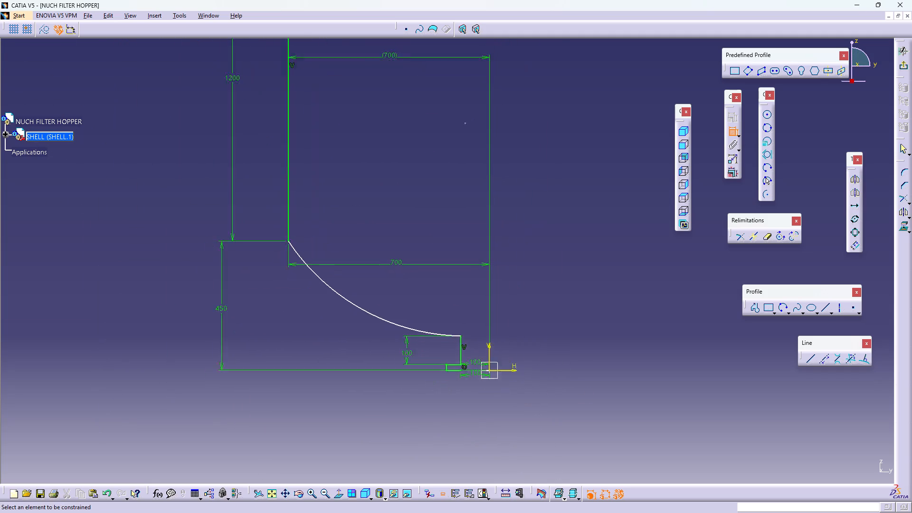
pyautogui.moveTo(456, 257); pyautogui.dragTo(467, 301, button='middle')
pyautogui.moveTo(439, 235); pyautogui.dragTo(452, 313, button='middle')
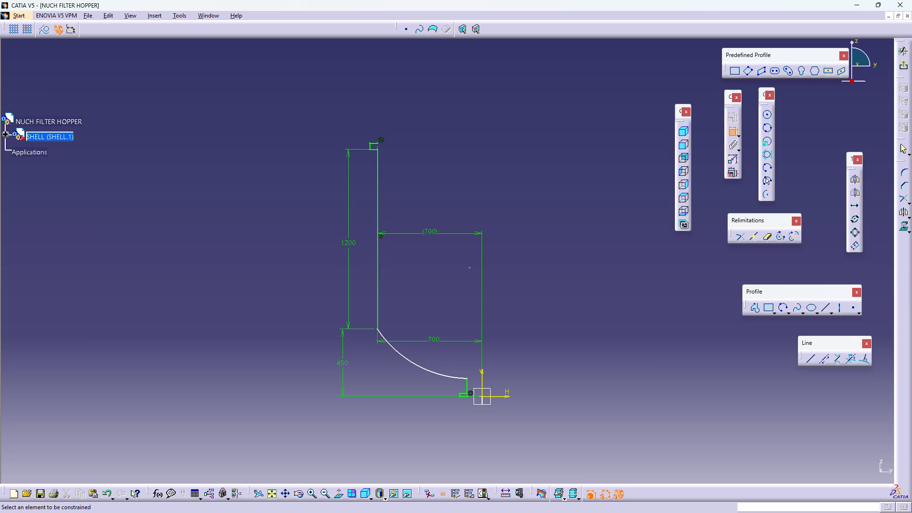
pyautogui.moveTo(490, 228); pyautogui.dragTo(529, 295, button='middle')
pyautogui.rightClick(515, 349)
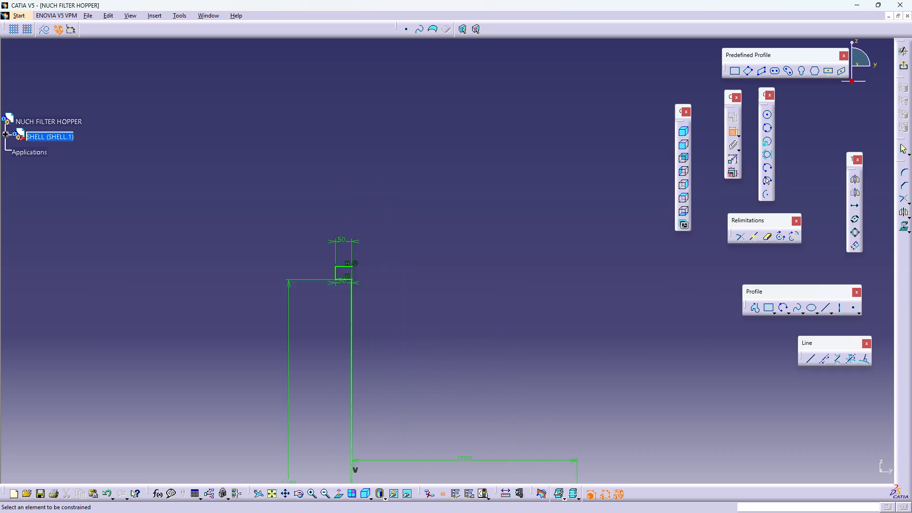
pyautogui.moveTo(529, 295); pyautogui.dragTo(549, 247, button='middle')
pyautogui.moveTo(351, 361); pyautogui.dragTo(507, 324, button='middle')
pyautogui.rightClick(492, 208)
pyautogui.moveTo(527, 380); pyautogui.dragTo(536, 271, button='middle')
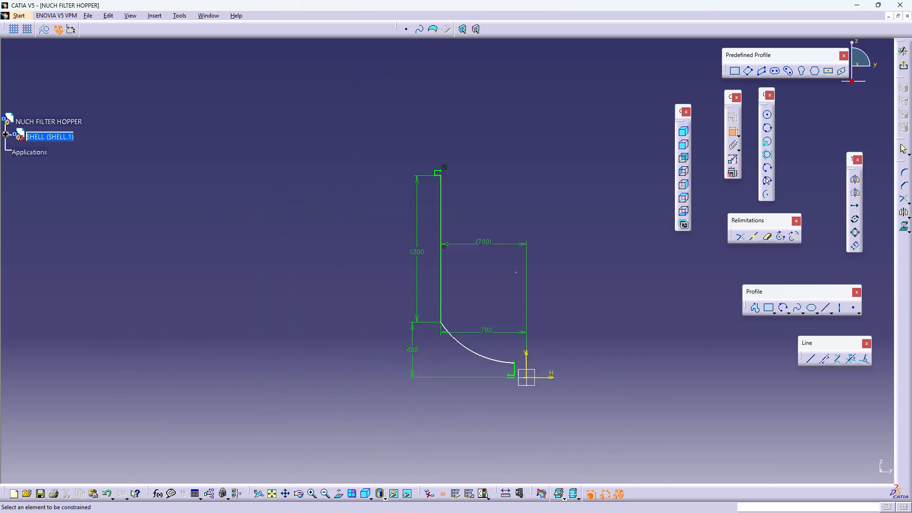
pyautogui.moveTo(536, 271); pyautogui.dragTo(538, 264, button='middle')
pyautogui.moveTo(494, 378); pyautogui.dragTo(496, 256, button='middle')
pyautogui.rightClick(480, 327)
pyautogui.moveTo(506, 295); pyautogui.dragTo(455, 330, button='middle')
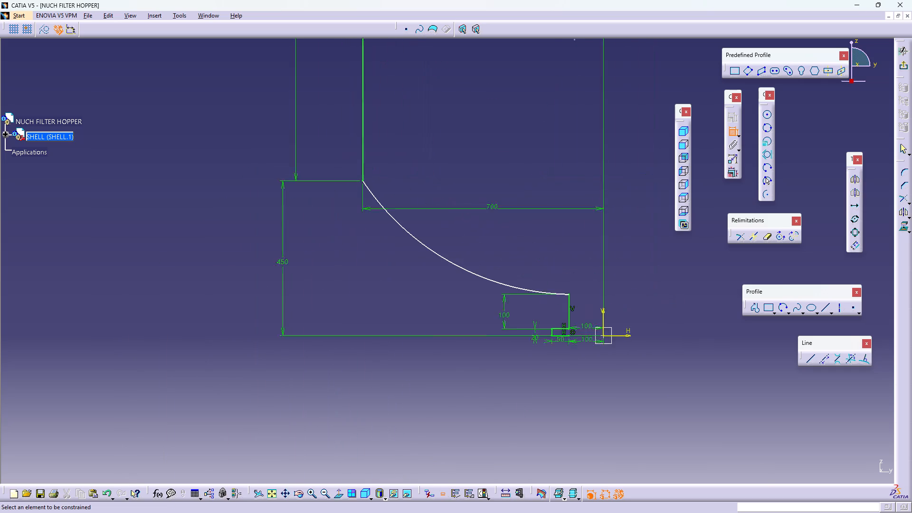
pyautogui.moveTo(455, 330); pyautogui.dragTo(434, 334, button='middle')
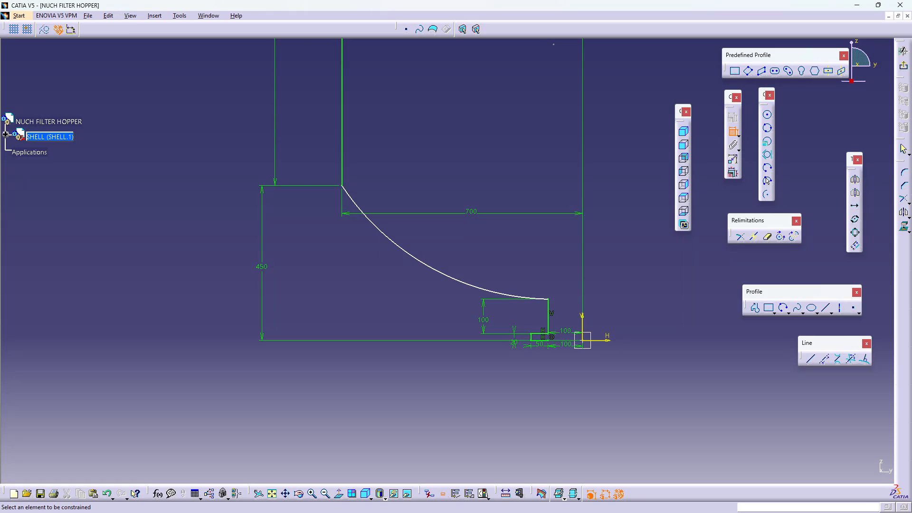
pyautogui.moveTo(411, 319); pyautogui.dragTo(404, 237, button='middle')
pyautogui.rightClick(389, 262)
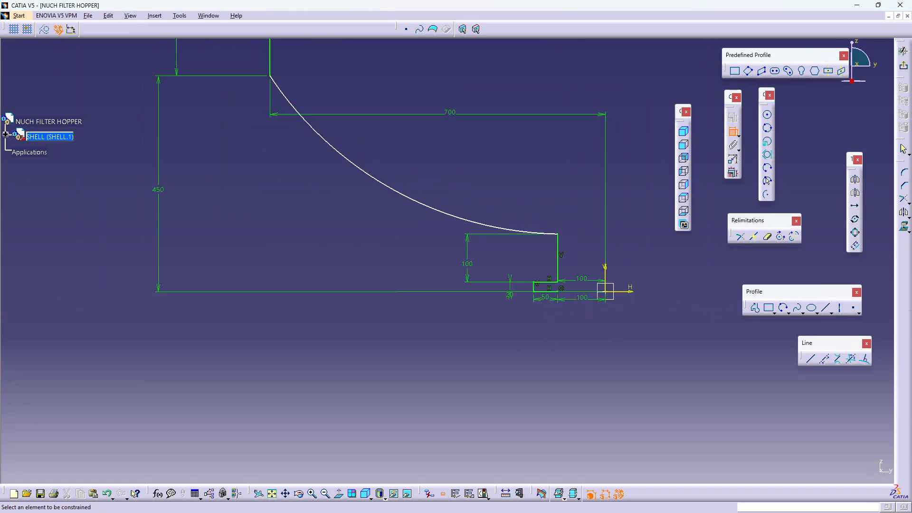
pyautogui.moveTo(408, 259); pyautogui.dragTo(414, 332, button='middle')
pyautogui.moveTo(418, 280); pyautogui.dragTo(417, 310, button='middle')
pyautogui.moveTo(408, 282); pyautogui.dragTo(409, 291, button='right')
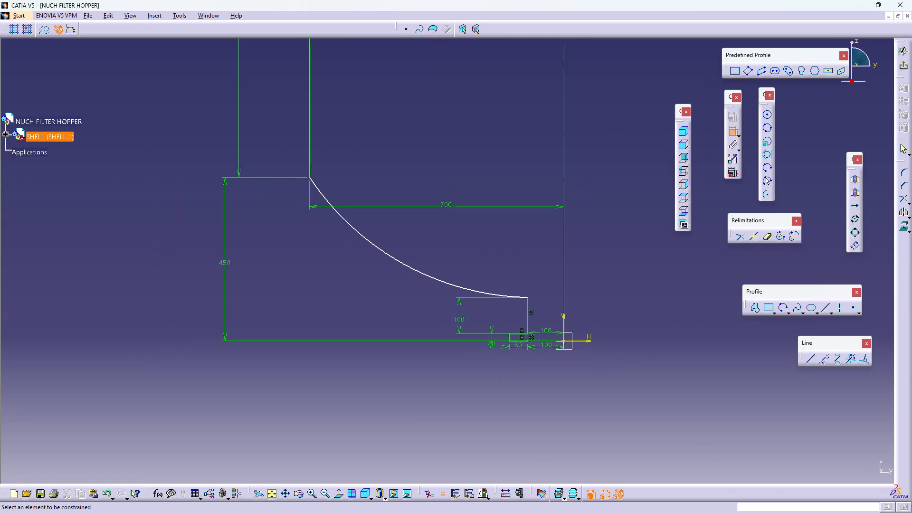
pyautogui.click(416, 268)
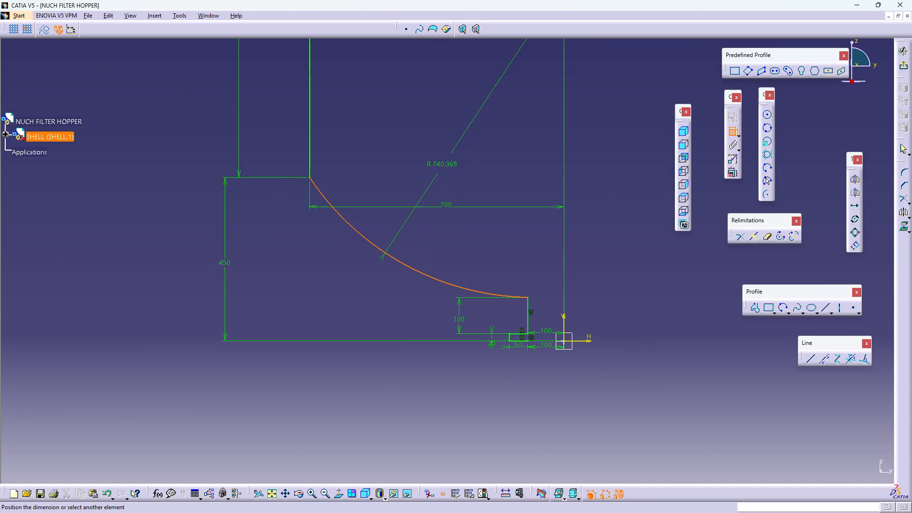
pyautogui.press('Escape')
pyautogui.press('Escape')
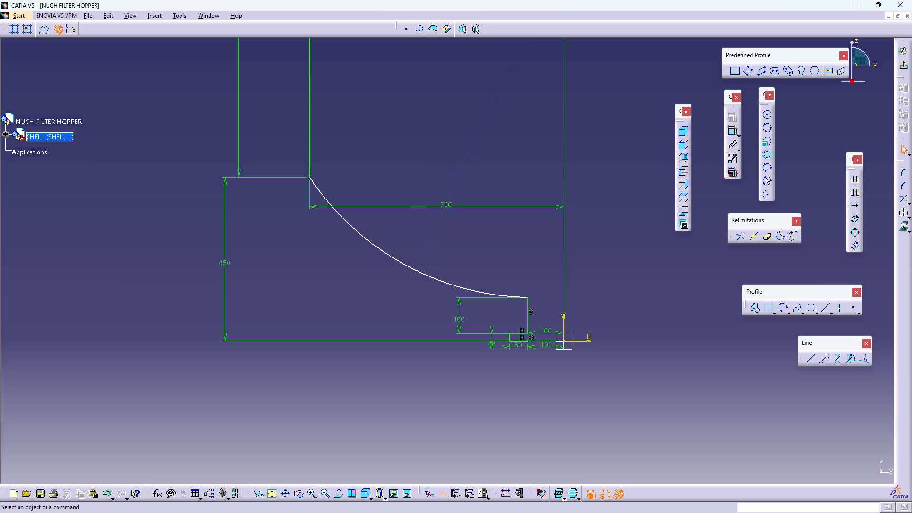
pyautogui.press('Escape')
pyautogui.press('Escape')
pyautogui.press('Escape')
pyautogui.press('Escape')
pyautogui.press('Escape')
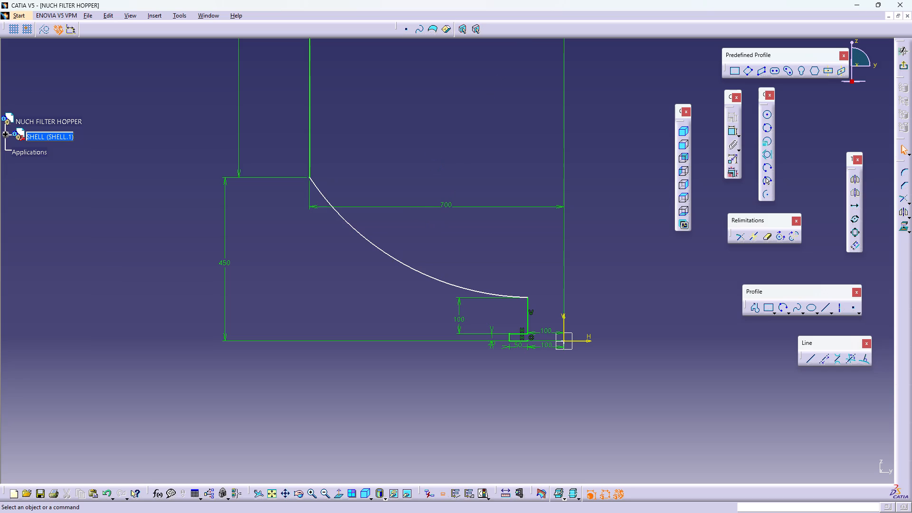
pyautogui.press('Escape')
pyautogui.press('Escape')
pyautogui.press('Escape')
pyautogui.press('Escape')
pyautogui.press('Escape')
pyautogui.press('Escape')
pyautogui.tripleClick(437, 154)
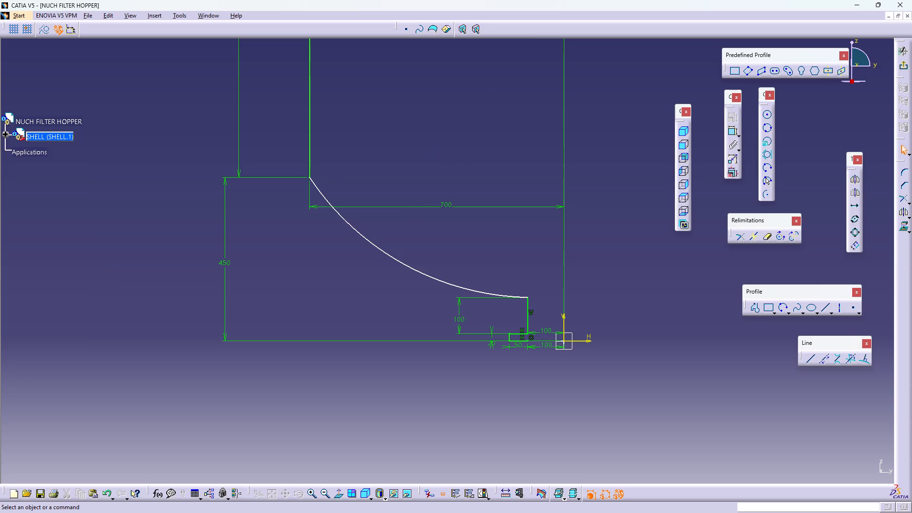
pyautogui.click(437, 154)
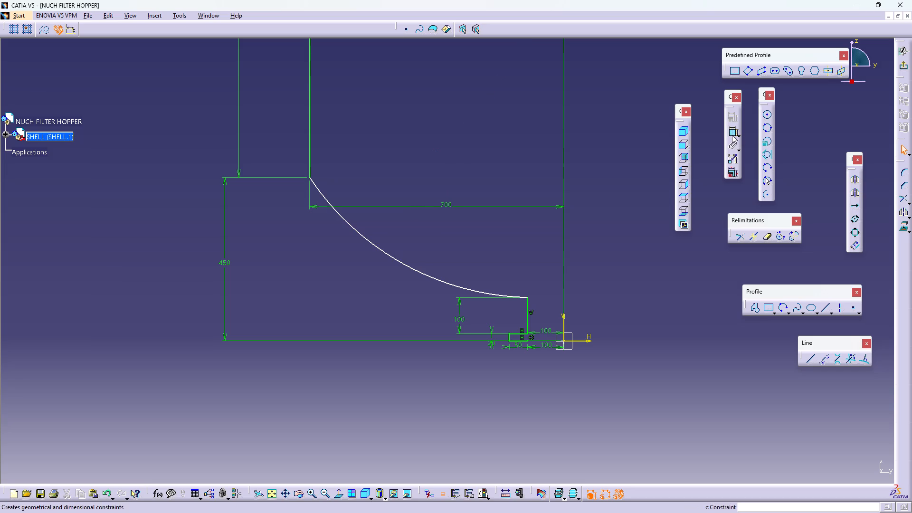
# Add a vertical dimension between the dish arc's two endpoints and set it to 300 mm.
pyautogui.click(732, 135)
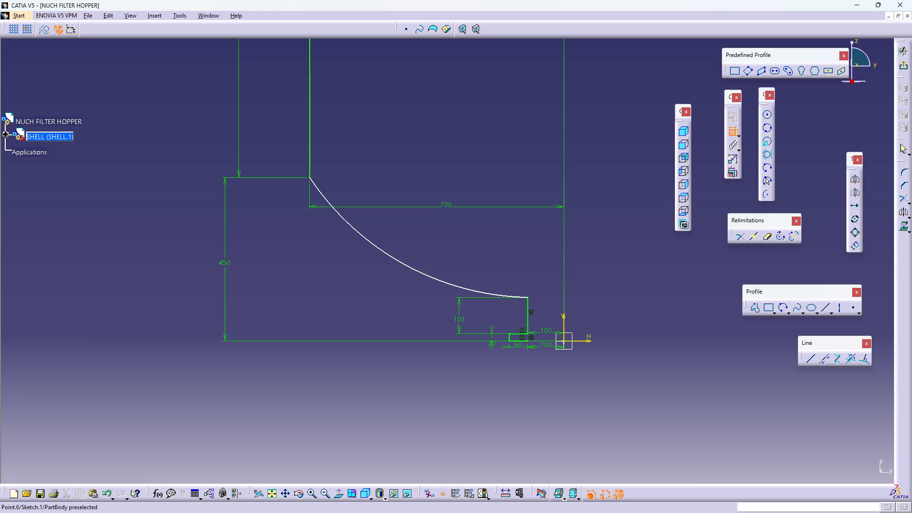
pyautogui.click(528, 296)
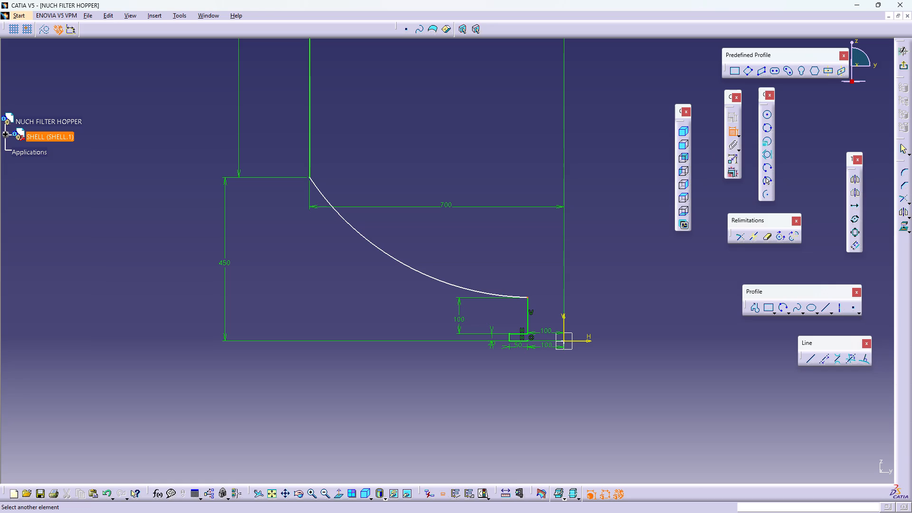
pyautogui.click(308, 176)
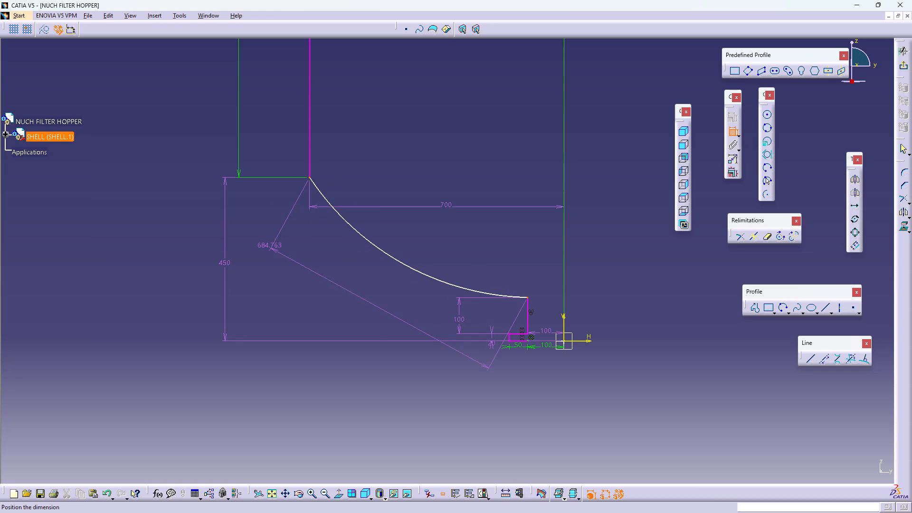
pyautogui.rightClick(267, 247)
pyautogui.click(293, 288)
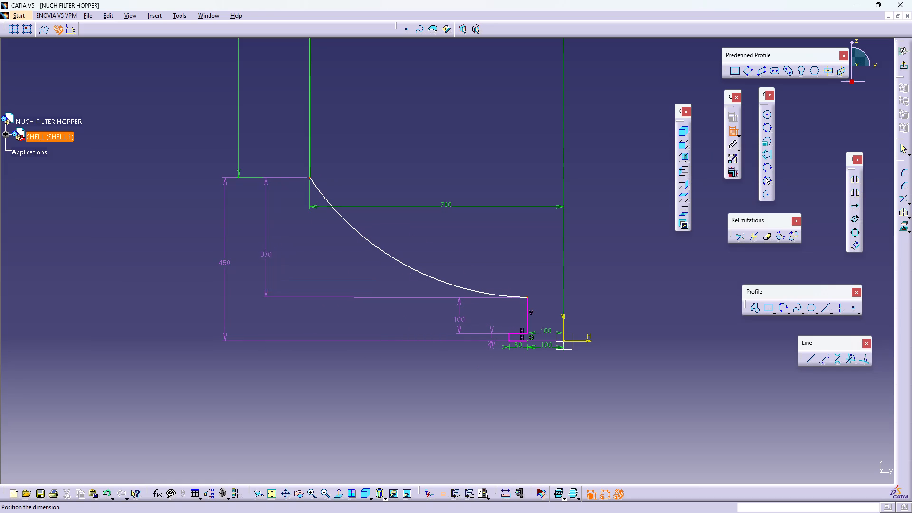
pyautogui.click(270, 249)
pyautogui.doubleClick(271, 248)
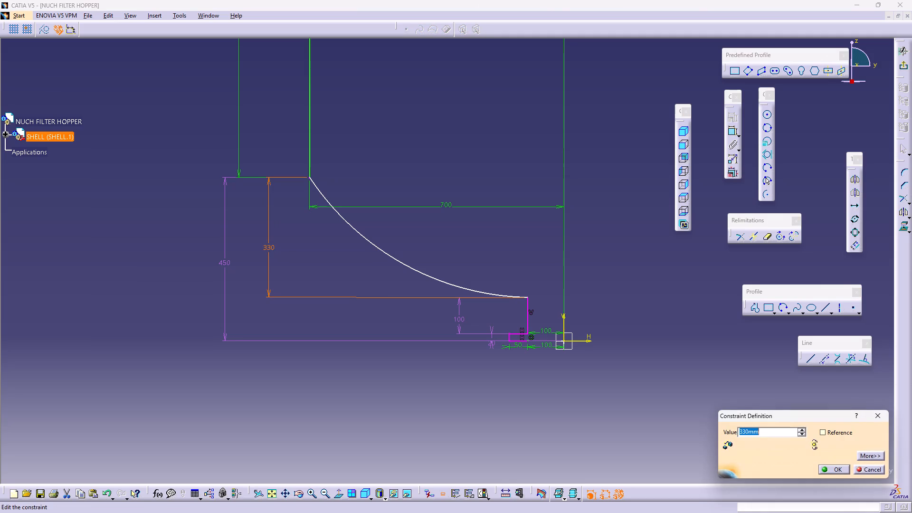
pyautogui.write('300')
pyautogui.press('Return')
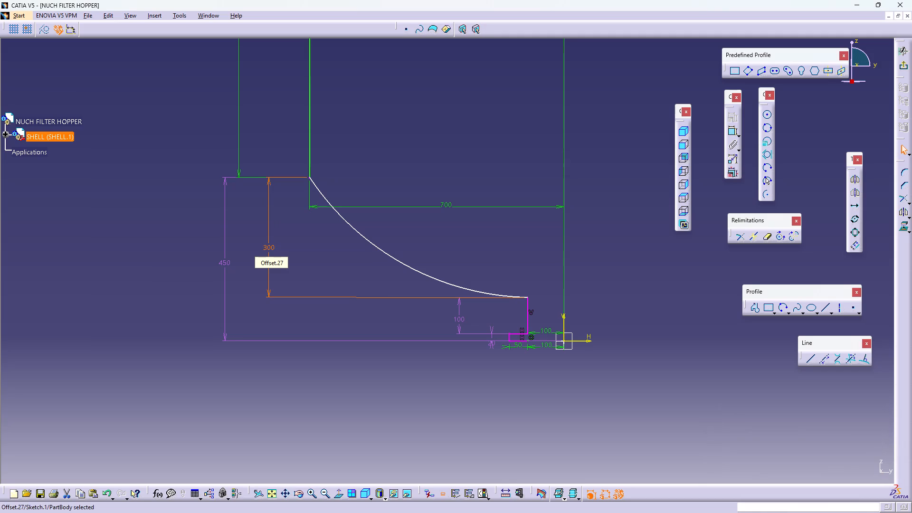
# Delete the overall 450 mm height dimension between the horizontal axis and the dish arc's upper endpoint.
pyautogui.click(243, 279)
pyautogui.click(229, 262)
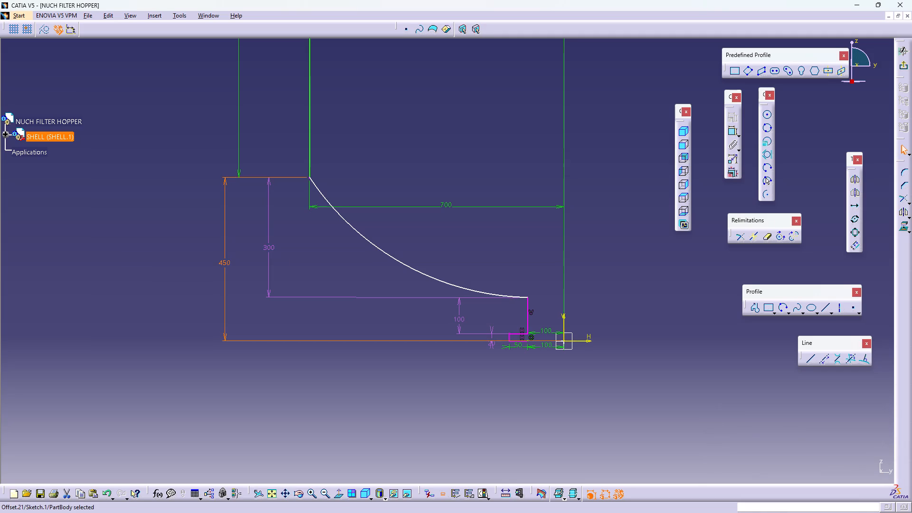
pyautogui.press('Delete')
pyautogui.click(492, 234)
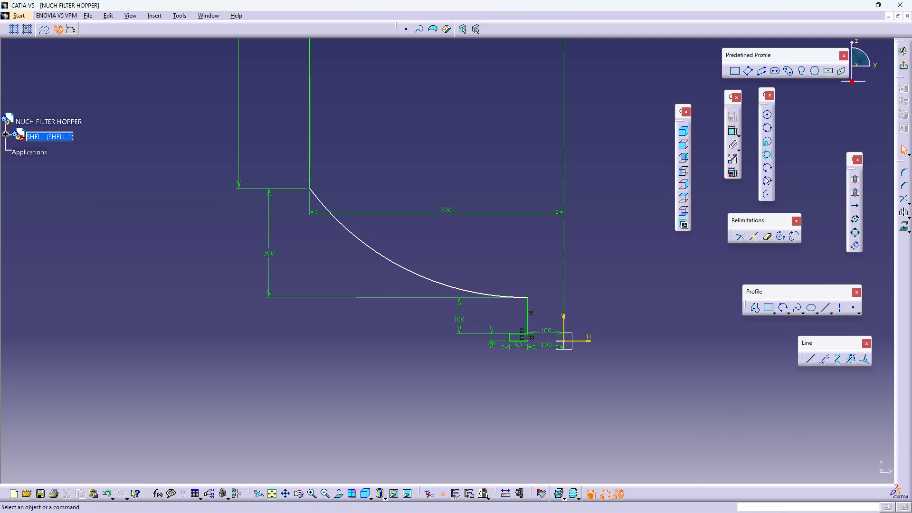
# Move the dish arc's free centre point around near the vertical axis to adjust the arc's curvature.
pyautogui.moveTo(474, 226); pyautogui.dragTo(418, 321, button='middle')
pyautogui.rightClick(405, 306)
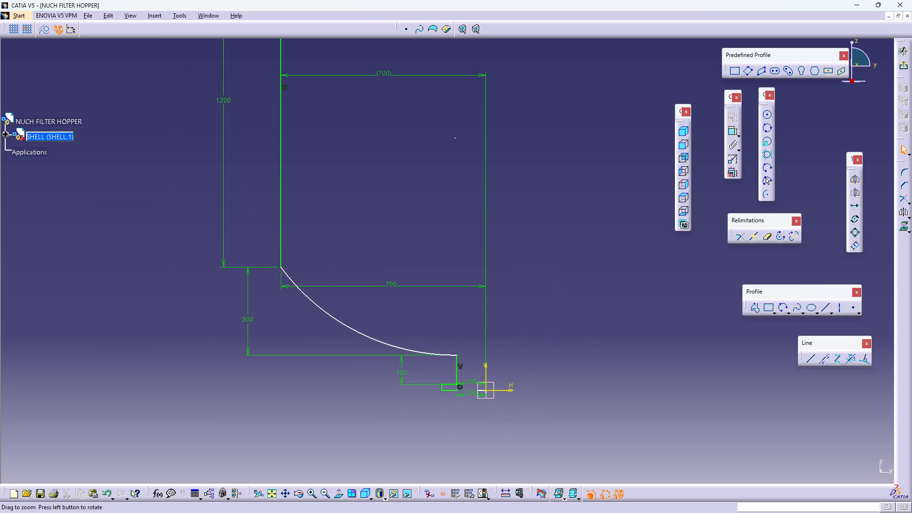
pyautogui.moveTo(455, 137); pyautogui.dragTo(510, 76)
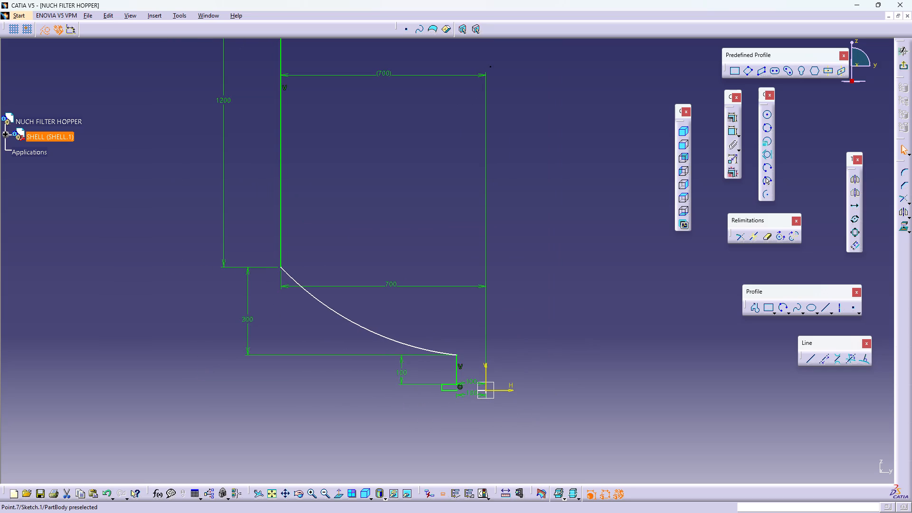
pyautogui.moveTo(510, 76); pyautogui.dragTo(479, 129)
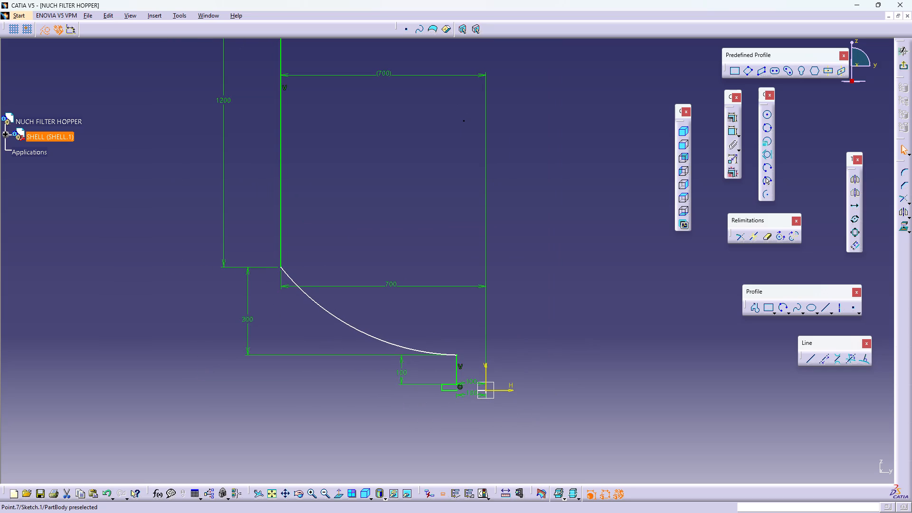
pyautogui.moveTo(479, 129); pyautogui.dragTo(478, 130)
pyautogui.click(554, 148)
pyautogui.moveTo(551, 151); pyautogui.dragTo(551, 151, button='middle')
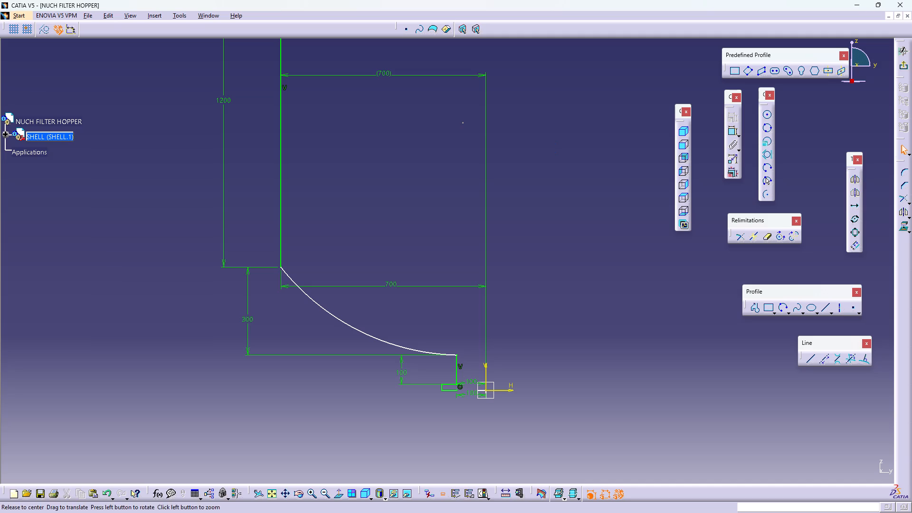
# Reposition the driving 700 mm radius dimension higher along the shell wall and delete the duplicate bracketed reference dimension.
pyautogui.moveTo(551, 151); pyautogui.dragTo(559, 178, button='middle')
pyautogui.rightClick(551, 151)
pyautogui.moveTo(553, 210); pyautogui.dragTo(548, 242, button='middle')
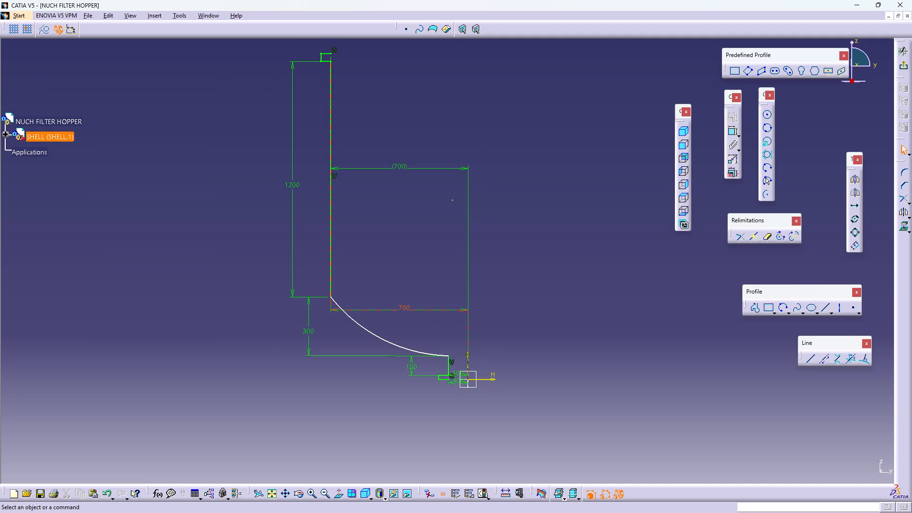
pyautogui.moveTo(465, 310); pyautogui.dragTo(455, 162)
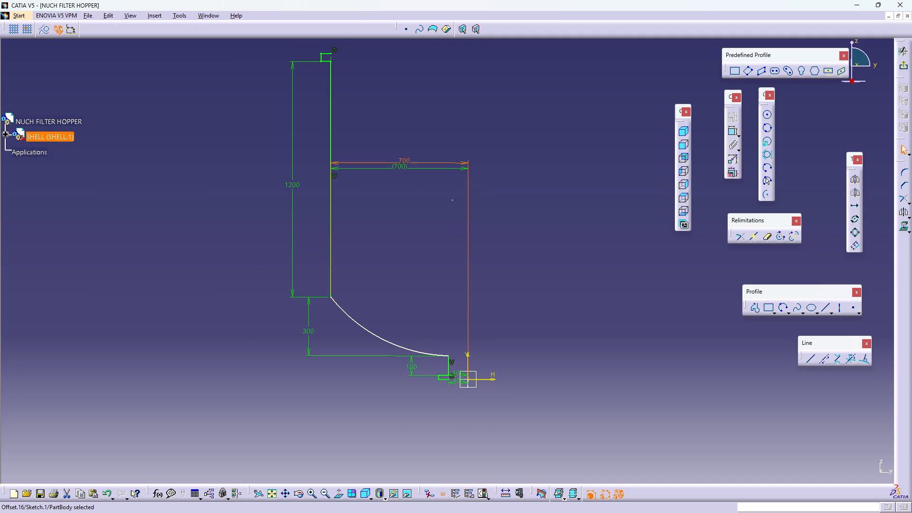
pyautogui.moveTo(455, 162); pyautogui.dragTo(455, 140)
pyautogui.click(437, 170)
pyautogui.press('Delete')
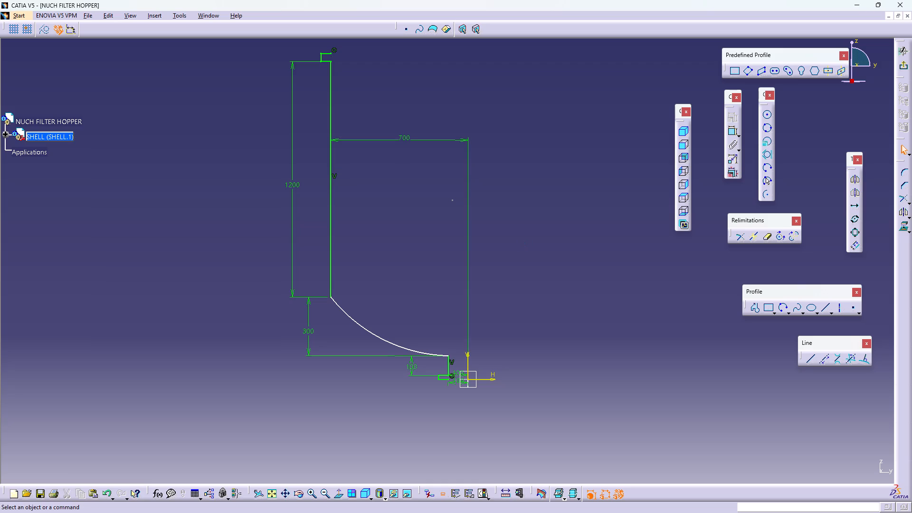
# Apply a Coincidence constraint between the dish arc's centre point and the vertical axis.
pyautogui.moveTo(521, 253); pyautogui.dragTo(529, 272, button='middle')
pyautogui.rightClick(521, 253)
pyautogui.click(525, 276)
pyautogui.moveTo(525, 276); pyautogui.dragTo(524, 271)
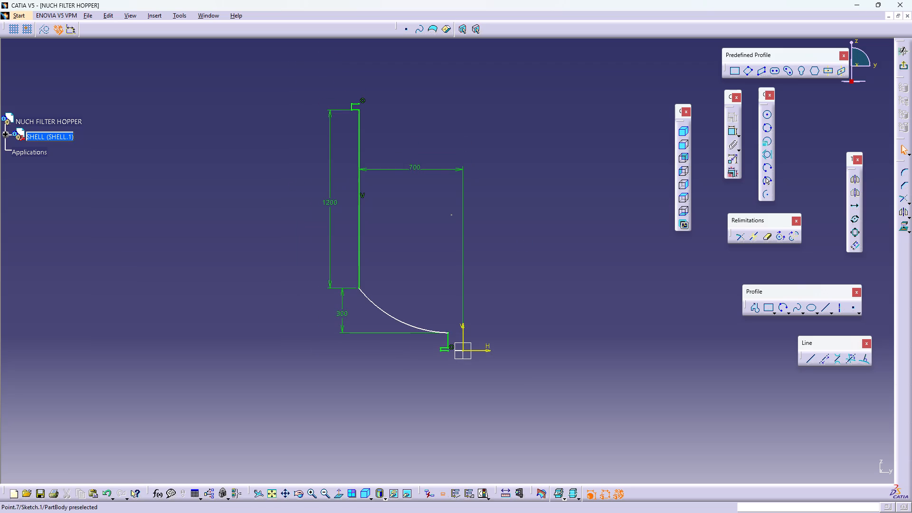
pyautogui.click(451, 215)
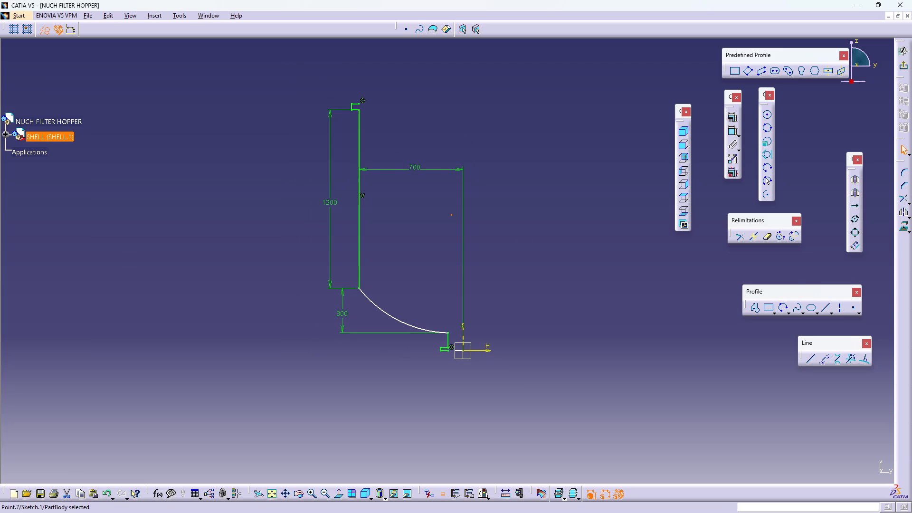
pyautogui.keyDown('ctrl'); pyautogui.click(465, 329); pyautogui.keyUp('ctrl')
pyautogui.click(733, 117)
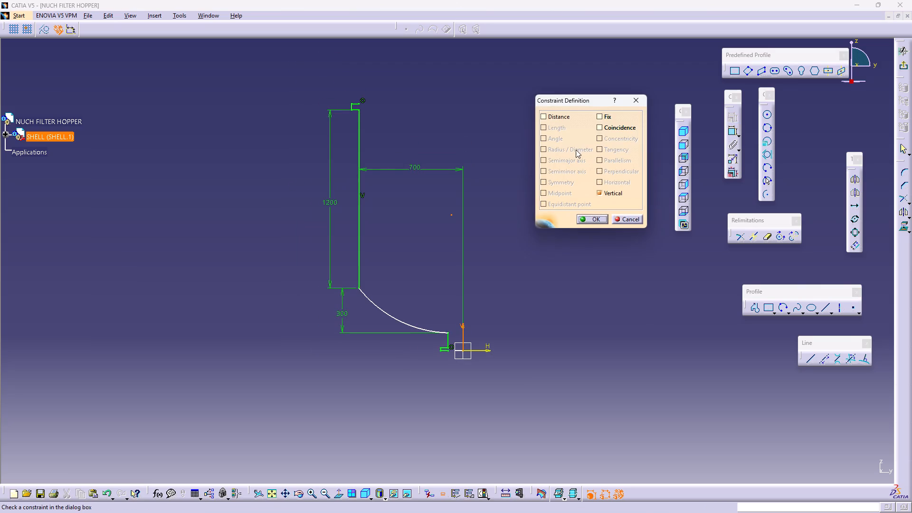
pyautogui.click(608, 124)
pyautogui.click(588, 216)
pyautogui.click(602, 277)
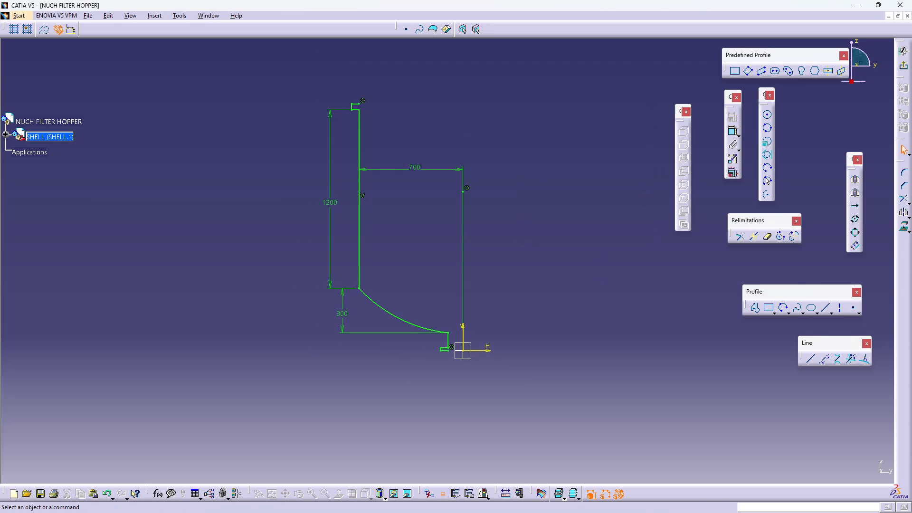
# Reposition the 700 mm radius dimension lower along the shell wall, below the dish arc's centre point.
pyautogui.moveTo(463, 191); pyautogui.dragTo(463, 172)
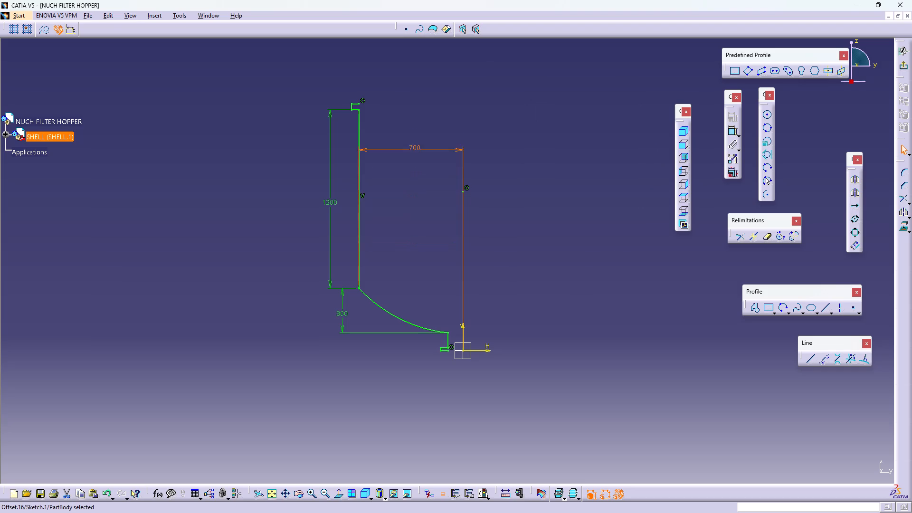
pyautogui.moveTo(463, 172); pyautogui.dragTo(489, 256)
pyautogui.moveTo(528, 226); pyautogui.dragTo(528, 211)
# Test whether the dish arc's centre point can still move and examine the constrained shell profile.
pyautogui.moveTo(464, 191); pyautogui.dragTo(464, 203)
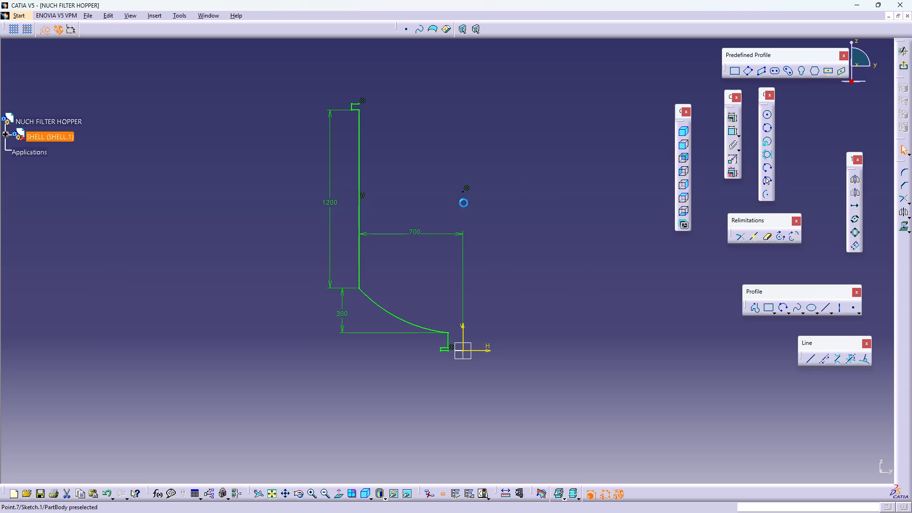
pyautogui.moveTo(464, 203); pyautogui.dragTo(473, 267)
pyautogui.doubleClick(508, 211)
pyautogui.moveTo(521, 275); pyautogui.dragTo(510, 214, button='middle')
pyautogui.rightClick(521, 275)
pyautogui.doubleClick(532, 269)
pyautogui.moveTo(527, 213); pyautogui.dragTo(552, 310, button='middle')
pyautogui.rightClick(547, 297)
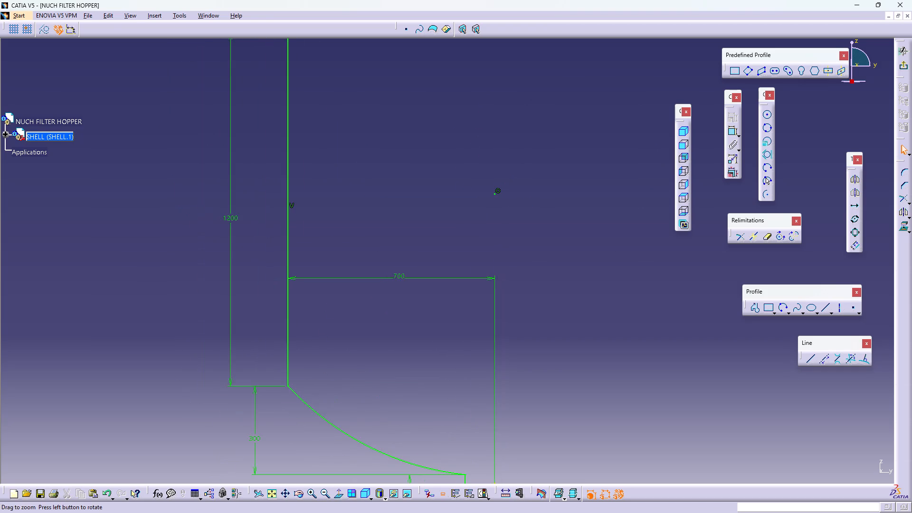
pyautogui.moveTo(549, 332); pyautogui.dragTo(534, 272, button='middle')
pyautogui.rightClick(531, 254)
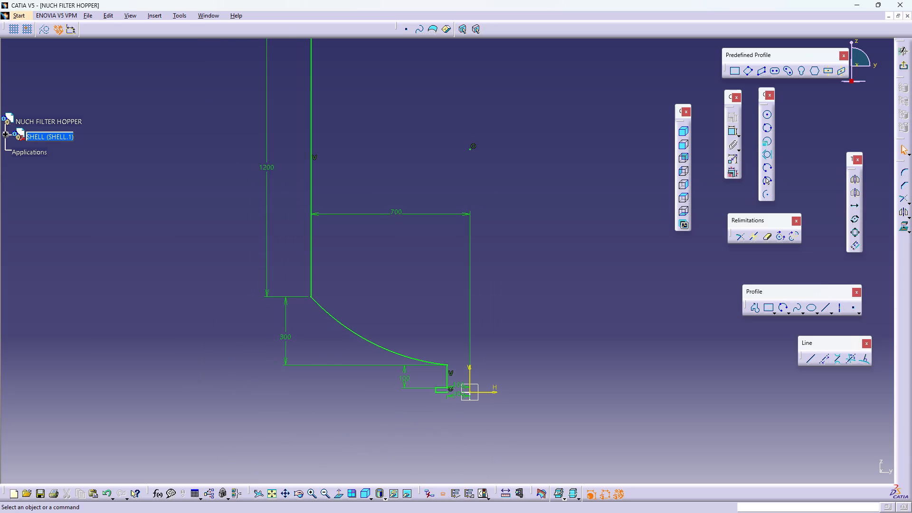
pyautogui.doubleClick(535, 269)
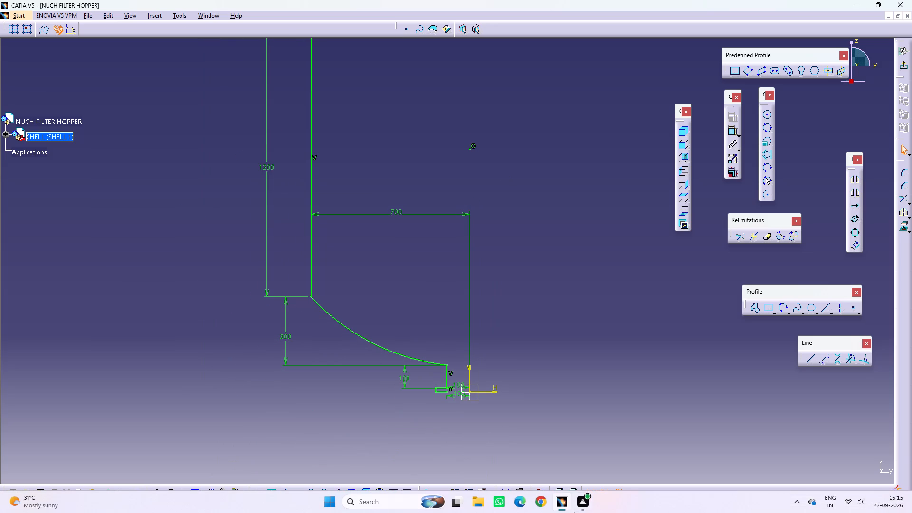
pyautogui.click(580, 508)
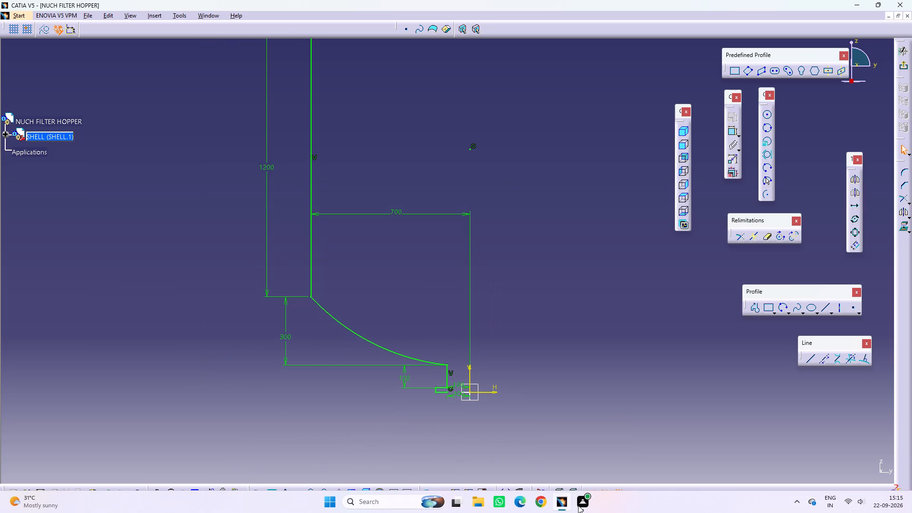
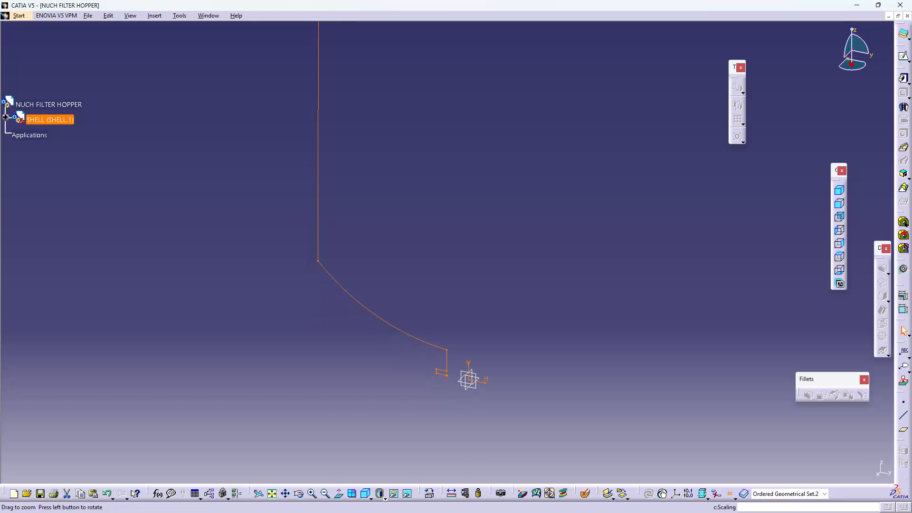
# Revolve the shell profile sketch 360° about its vertical axis as a Shaft with Thick Profile and Thickness1 of 20 mm.
pyautogui.moveTo(512, 243); pyautogui.dragTo(520, 281, button='middle')
pyautogui.tripleClick(520, 281)
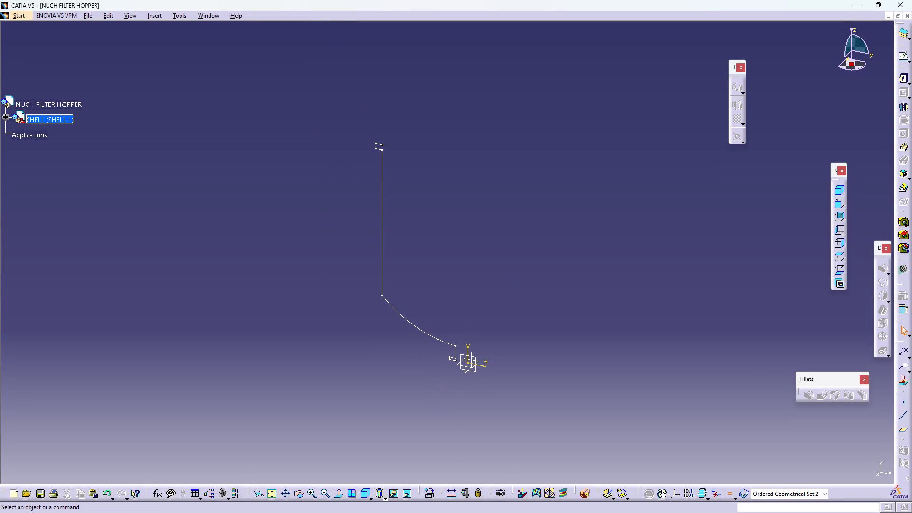
pyautogui.click(906, 106)
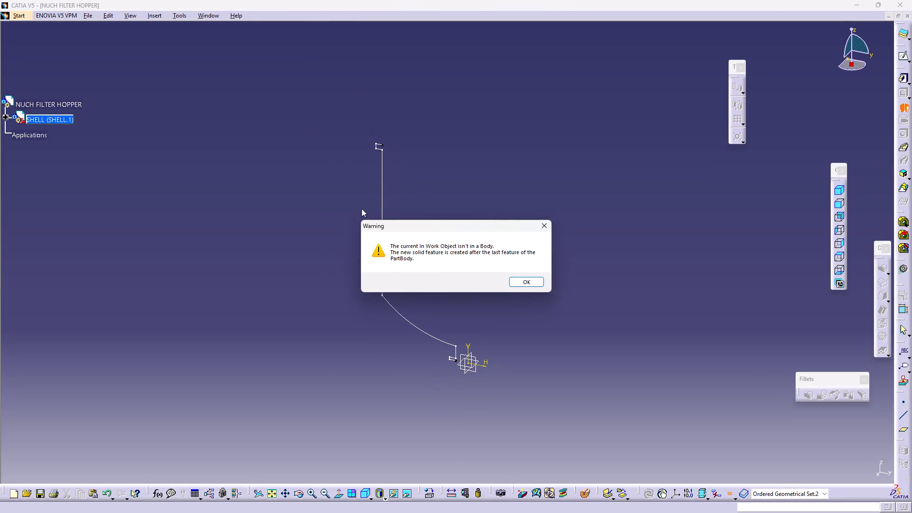
pyautogui.click(523, 281)
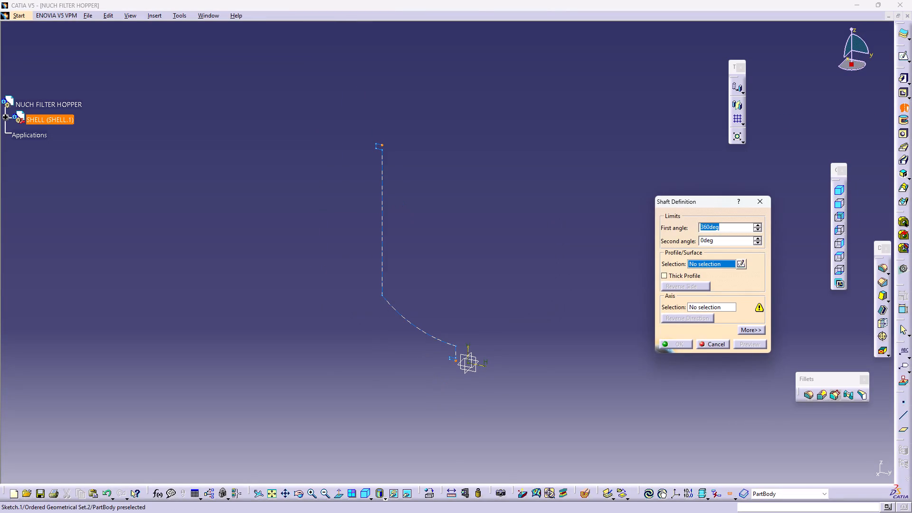
pyautogui.click(382, 208)
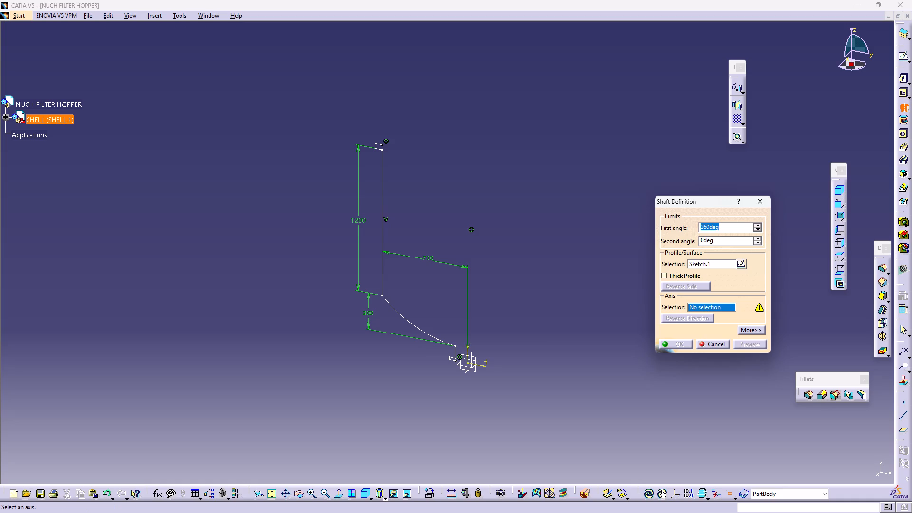
pyautogui.click(466, 349)
pyautogui.click(525, 278)
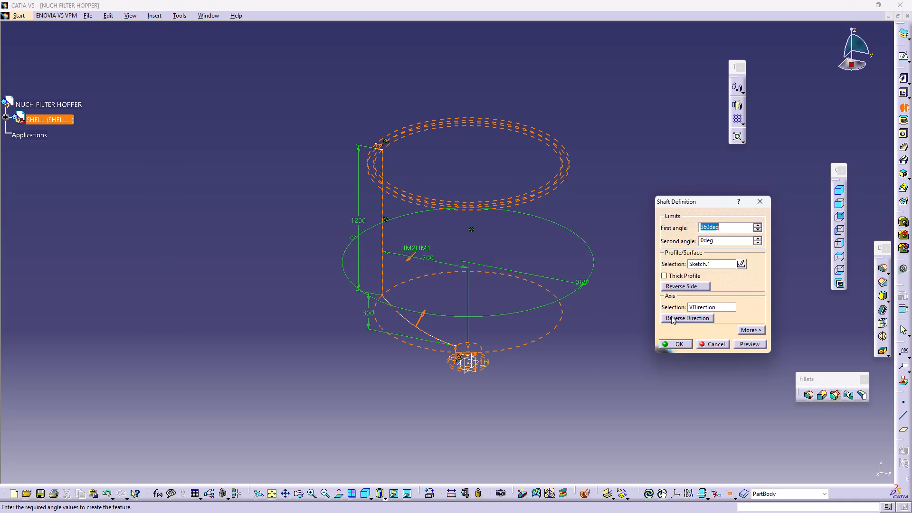
pyautogui.click(668, 274)
pyautogui.moveTo(825, 223); pyautogui.dragTo(778, 235)
pyautogui.write('20')
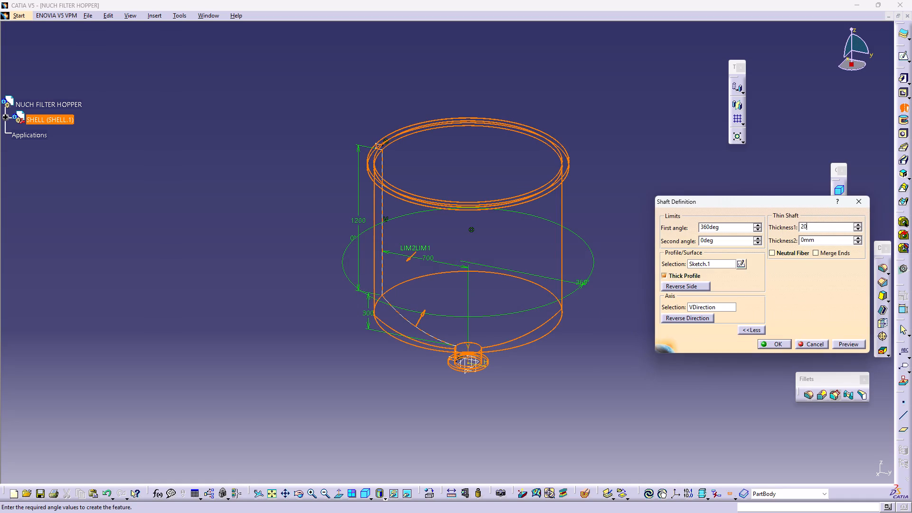
pyautogui.click(606, 403)
pyautogui.click(777, 343)
pyautogui.click(724, 399)
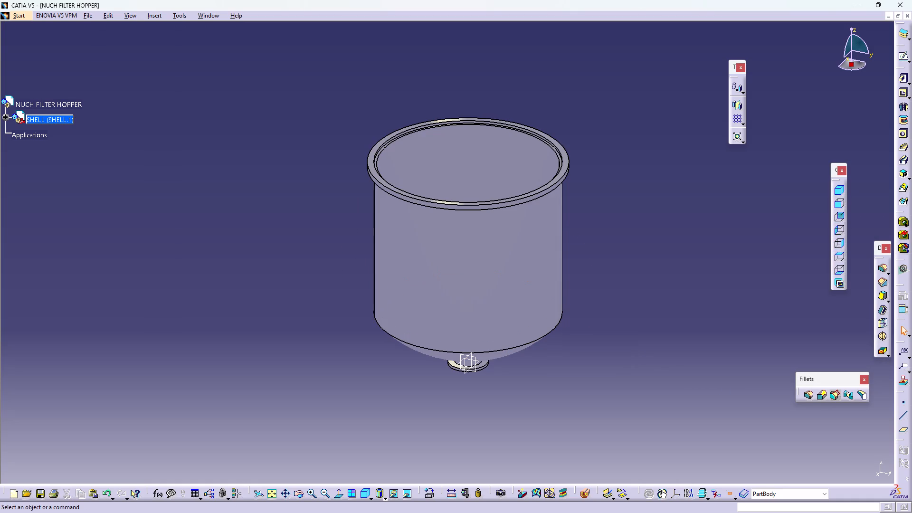
# Examine the revolved shell from the sides, above and below, including its interior and outlet flange, finishing in the standard front view.
pyautogui.moveTo(544, 388); pyautogui.dragTo(601, 0, button='middle')
pyautogui.moveTo(544, 388); pyautogui.dragTo(601, 0, button='right')
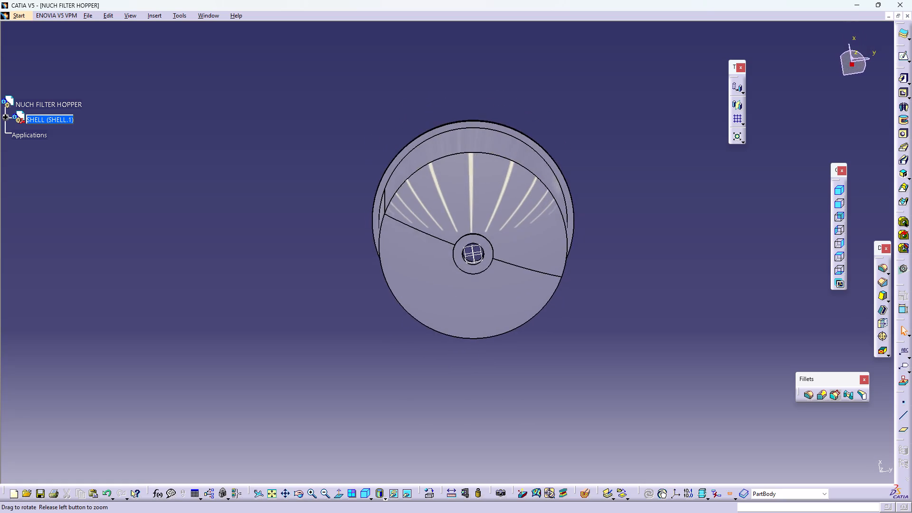
pyautogui.moveTo(601, 0); pyautogui.dragTo(532, 512, button='right')
pyautogui.moveTo(601, 0); pyautogui.dragTo(531, 511, button='middle')
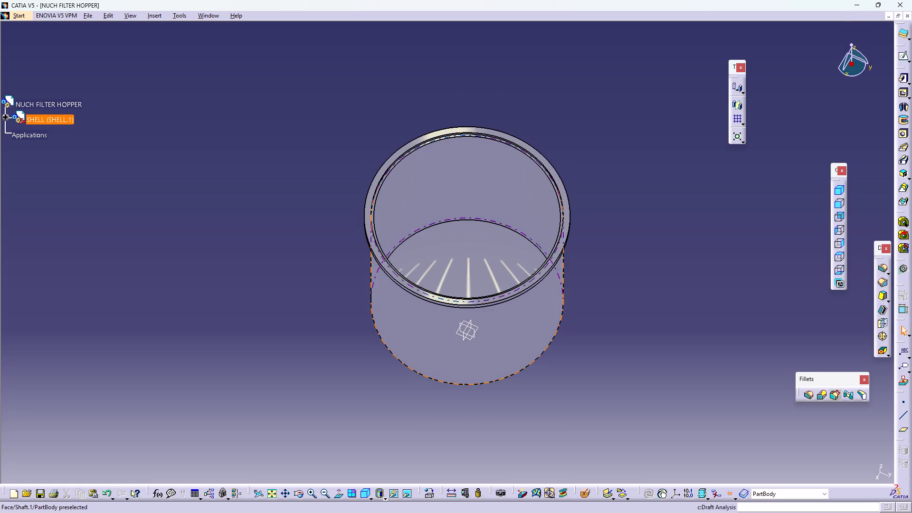
pyautogui.moveTo(533, 352); pyautogui.dragTo(528, 137, button='middle')
pyautogui.moveTo(533, 352); pyautogui.dragTo(528, 137, button='right')
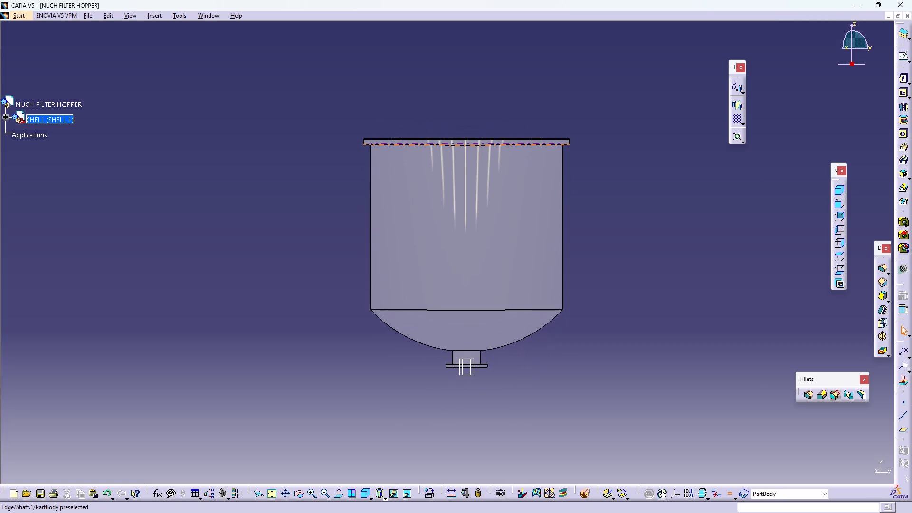
pyautogui.moveTo(554, 270); pyautogui.dragTo(588, 272, button='middle')
pyautogui.moveTo(556, 271); pyautogui.dragTo(577, 282, button='right')
pyautogui.moveTo(581, 279); pyautogui.dragTo(579, 273, button='right')
pyautogui.moveTo(540, 361); pyautogui.dragTo(509, 297, button='middle')
pyautogui.moveTo(521, 336); pyautogui.dragTo(509, 297, button='right')
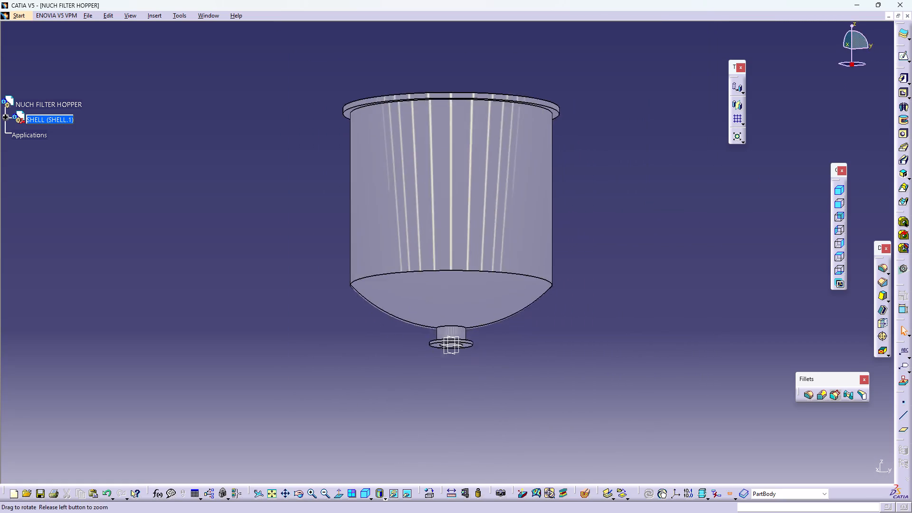
pyautogui.moveTo(509, 297); pyautogui.dragTo(478, 346, button='middle')
pyautogui.moveTo(509, 297); pyautogui.dragTo(478, 346, button='right')
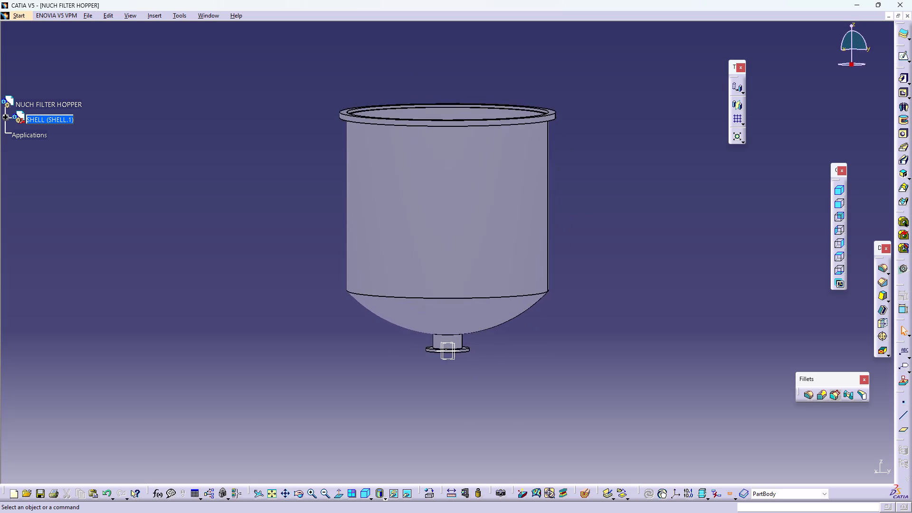
pyautogui.moveTo(478, 346); pyautogui.dragTo(496, 333, button='middle')
pyautogui.moveTo(478, 346); pyautogui.dragTo(496, 333, button='right')
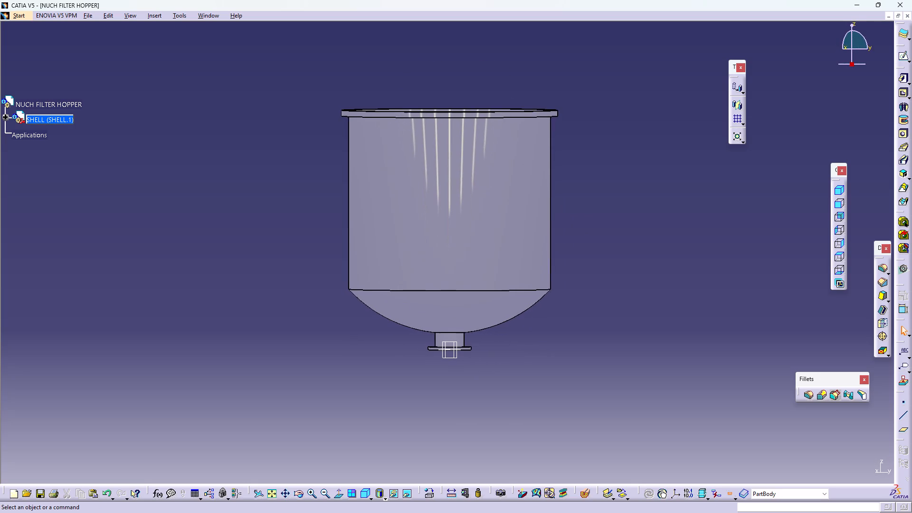
pyautogui.moveTo(496, 333); pyautogui.dragTo(500, 336, button='middle')
pyautogui.moveTo(496, 333); pyautogui.dragTo(501, 337, button='right')
pyautogui.doubleClick(527, 372)
pyautogui.moveTo(507, 398); pyautogui.dragTo(480, 279, button='middle')
pyautogui.moveTo(495, 391); pyautogui.dragTo(479, 280, button='right')
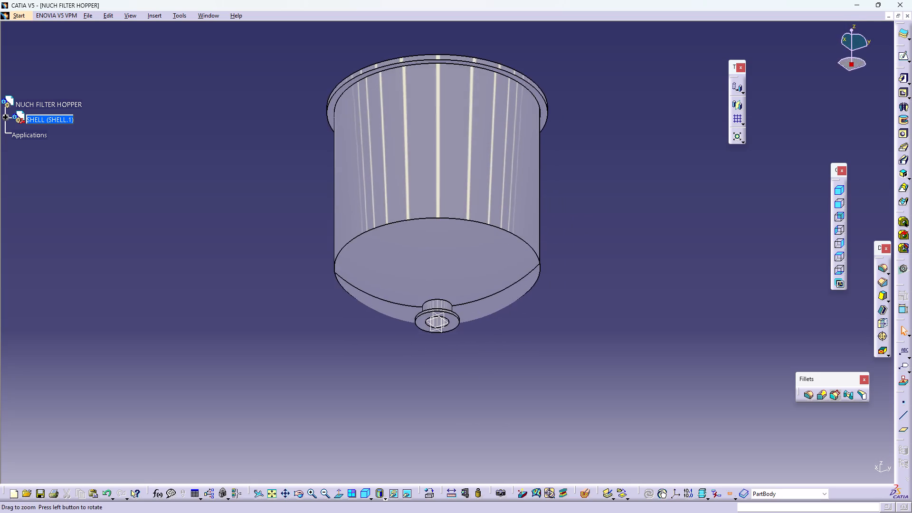
pyautogui.moveTo(480, 279); pyautogui.dragTo(484, 280, button='middle')
pyautogui.moveTo(497, 388); pyautogui.dragTo(540, 249, button='middle')
pyautogui.rightClick(504, 353)
pyautogui.moveTo(522, 394); pyautogui.dragTo(560, 239, button='middle')
pyautogui.moveTo(579, 369); pyautogui.dragTo(531, 169, button='middle')
pyautogui.moveTo(575, 370); pyautogui.dragTo(531, 169, button='right')
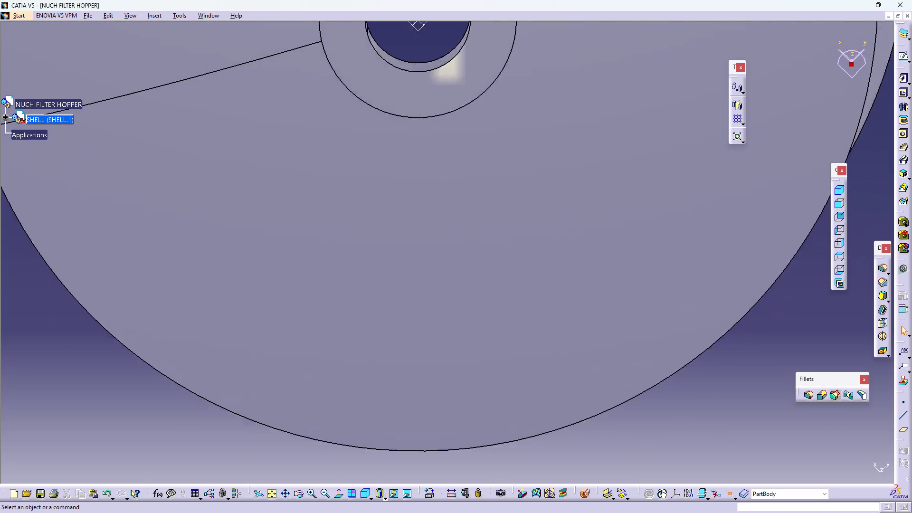
pyautogui.moveTo(531, 169); pyautogui.dragTo(541, 117, button='right')
pyautogui.moveTo(531, 169); pyautogui.dragTo(543, 224, button='middle')
pyautogui.rightClick(541, 117)
pyautogui.moveTo(533, 167); pyautogui.dragTo(512, 426, button='middle')
pyautogui.moveTo(533, 168); pyautogui.dragTo(513, 427, button='right')
pyautogui.moveTo(470, 238); pyautogui.dragTo(459, 403, button='middle')
pyautogui.moveTo(474, 280); pyautogui.dragTo(459, 422, button='right')
pyautogui.moveTo(496, 247); pyautogui.dragTo(470, 372, button='middle')
pyautogui.moveTo(498, 252); pyautogui.dragTo(474, 394, button='right')
pyautogui.moveTo(475, 296); pyautogui.dragTo(458, 401, button='middle')
pyautogui.moveTo(478, 315); pyautogui.dragTo(458, 404, button='right')
pyautogui.moveTo(463, 250); pyautogui.dragTo(456, 336, button='middle')
pyautogui.moveTo(463, 248); pyautogui.dragTo(456, 336, button='right')
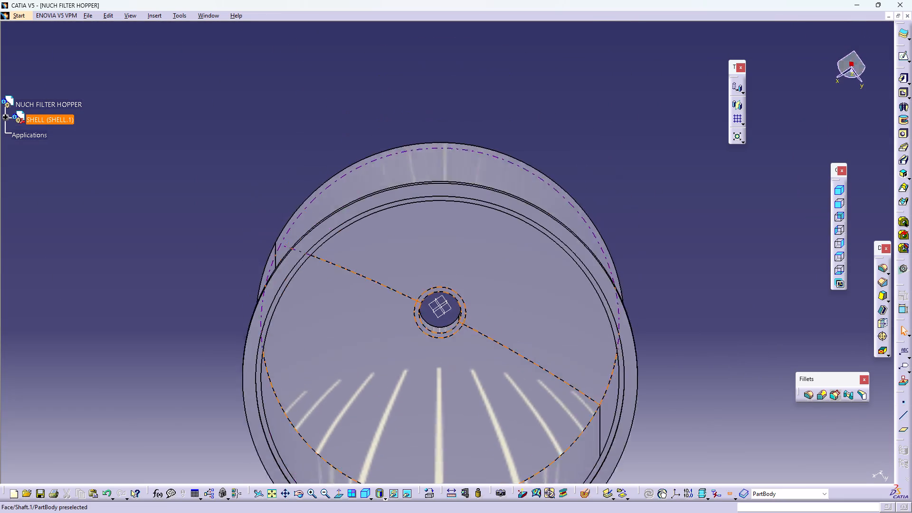
pyautogui.moveTo(456, 336); pyautogui.dragTo(456, 356, button='right')
pyautogui.moveTo(456, 336); pyautogui.dragTo(488, 399, button='middle')
pyautogui.moveTo(457, 338); pyautogui.dragTo(456, 328, button='right')
pyautogui.moveTo(490, 380); pyautogui.dragTo(688, 64, button='middle')
pyautogui.moveTo(487, 345); pyautogui.dragTo(688, 64, button='right')
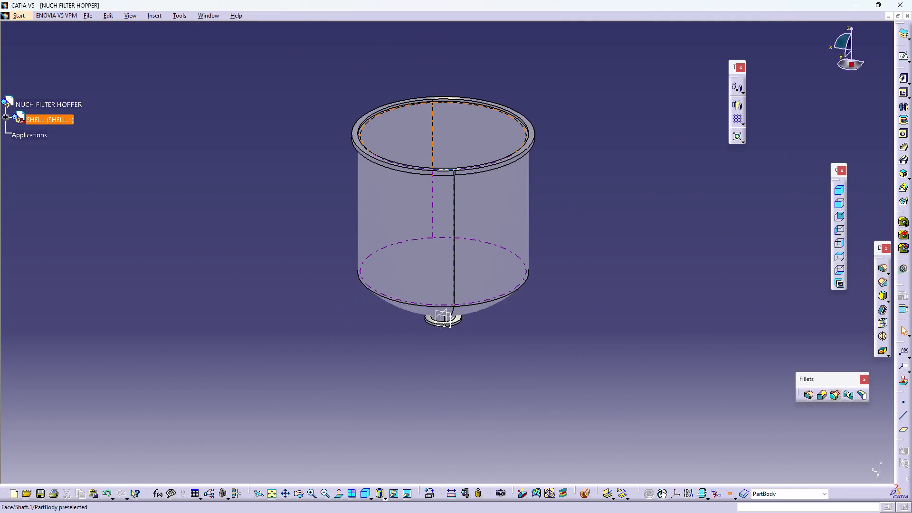
pyautogui.moveTo(688, 64); pyautogui.dragTo(647, 232, button='right')
pyautogui.moveTo(688, 64); pyautogui.dragTo(647, 232, button='middle')
pyautogui.doubleClick(564, 352)
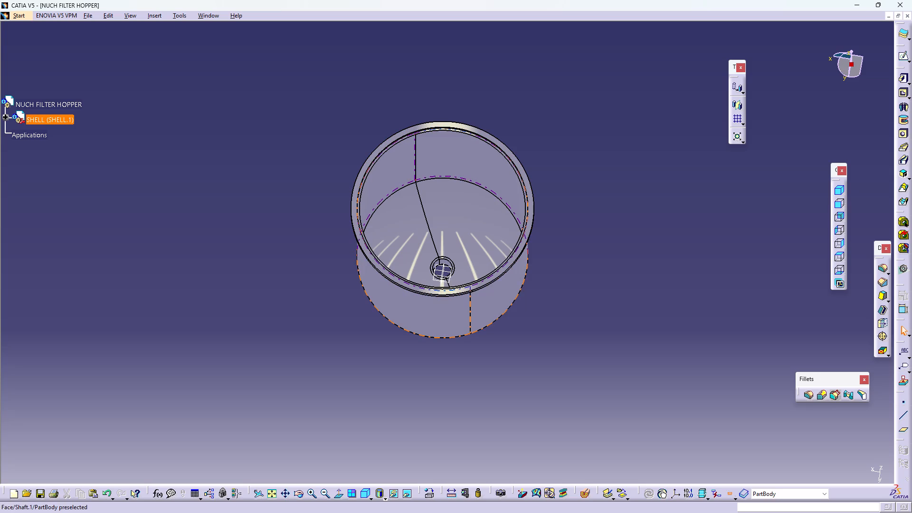
pyautogui.moveTo(538, 361); pyautogui.dragTo(486, 298, button='middle')
pyautogui.moveTo(498, 372); pyautogui.dragTo(461, 287, button='right')
pyautogui.rightClick(459, 232)
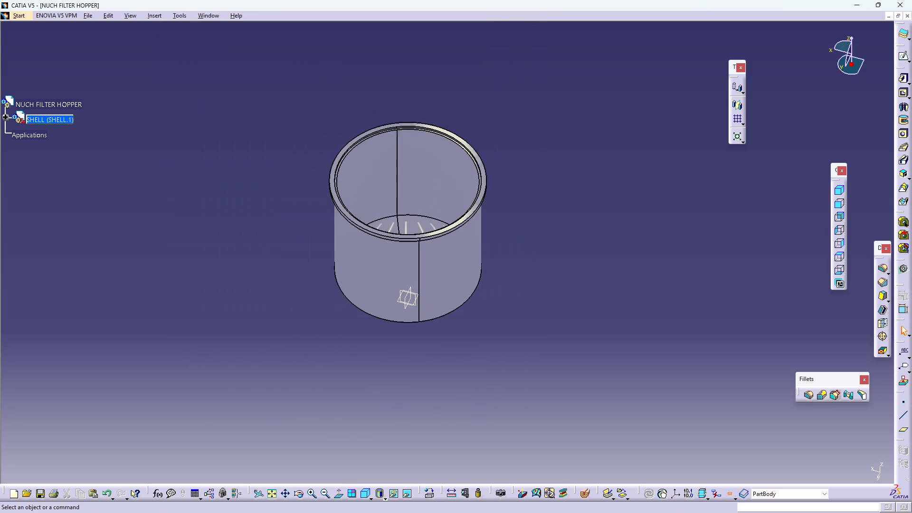
pyautogui.moveTo(486, 298); pyautogui.dragTo(488, 304, button='middle')
pyautogui.click(838, 204)
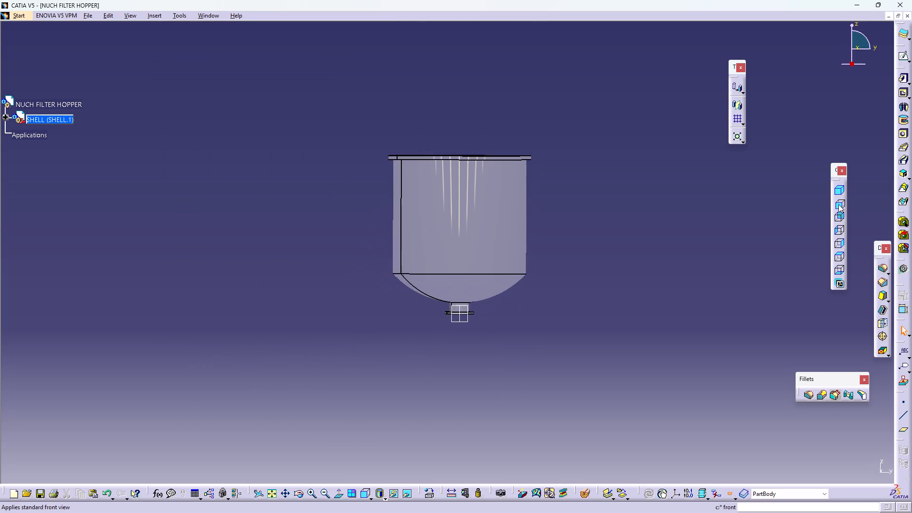
pyautogui.click(704, 275)
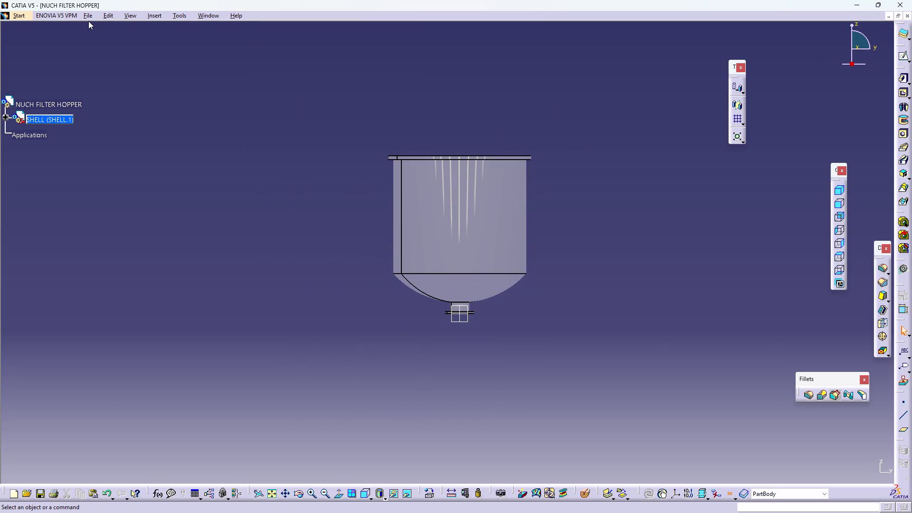
# Switch the view's light sources to two lights, trying the no-light and single-light settings first.
pyautogui.click(133, 15)
pyautogui.click(172, 263)
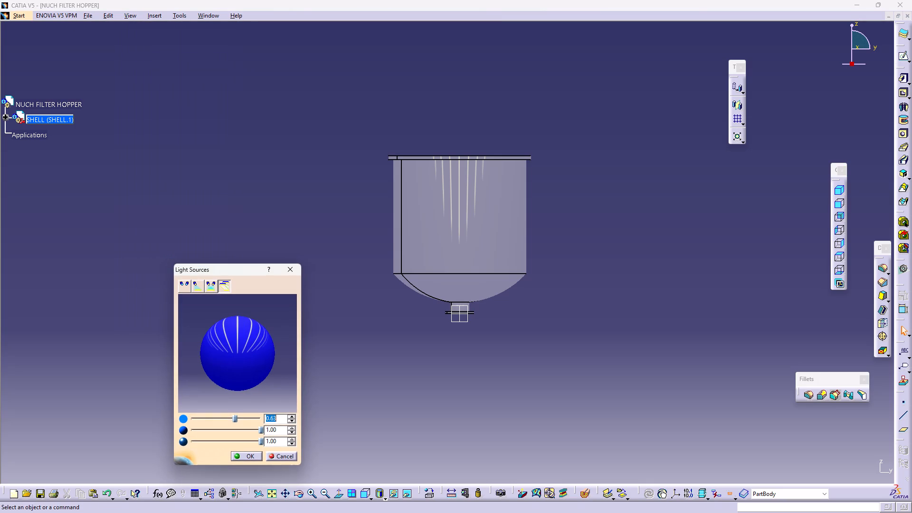
pyautogui.click(182, 284)
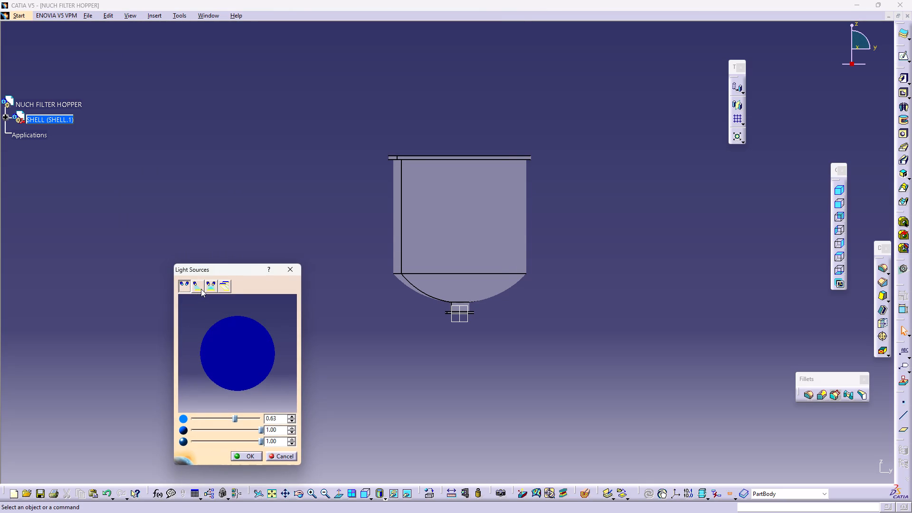
pyautogui.click(201, 288)
pyautogui.click(210, 284)
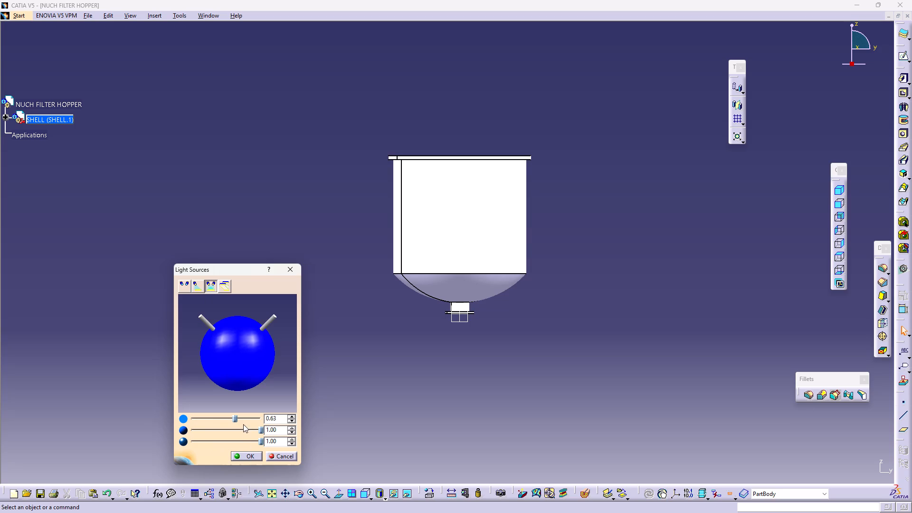
# Lower the ambient light to its minimum and set the diffuse and specular intensities of the two light sources to 0.00.
pyautogui.click(290, 419)
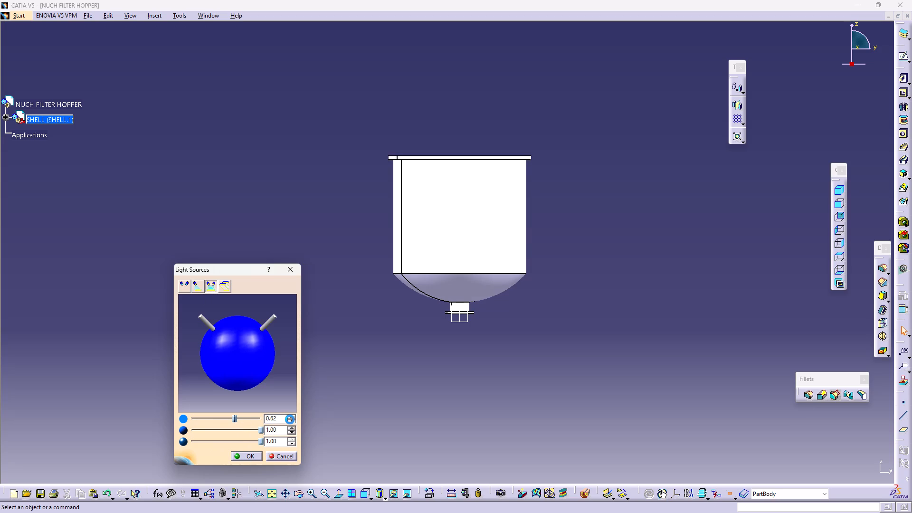
pyautogui.tripleClick(291, 420)
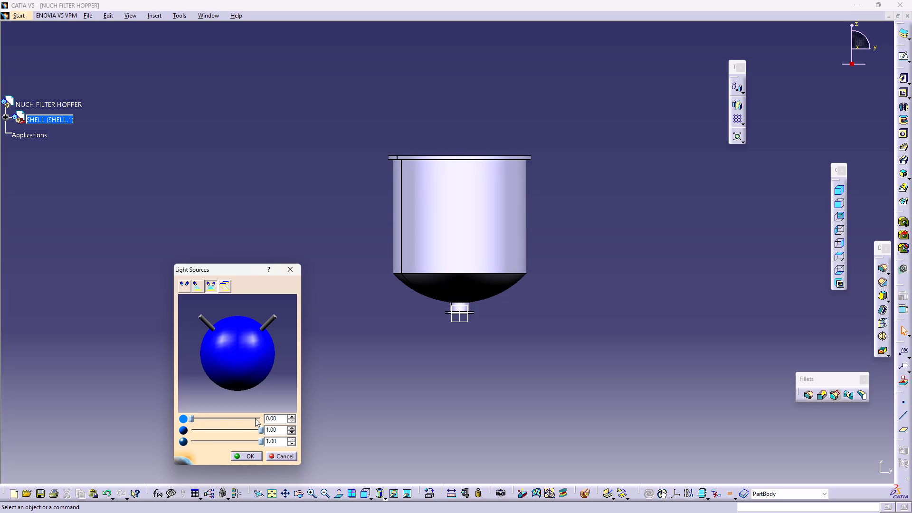
pyautogui.moveTo(193, 420); pyautogui.dragTo(209, 421)
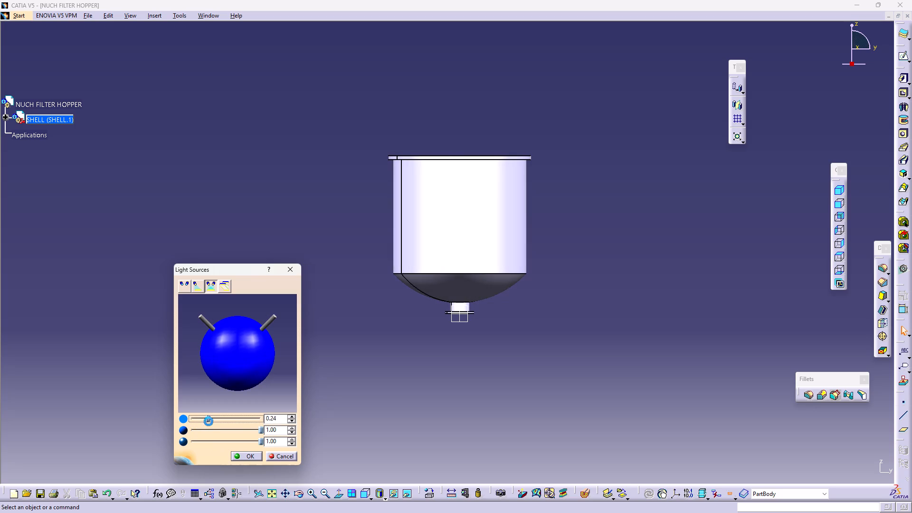
pyautogui.moveTo(209, 421); pyautogui.dragTo(201, 420)
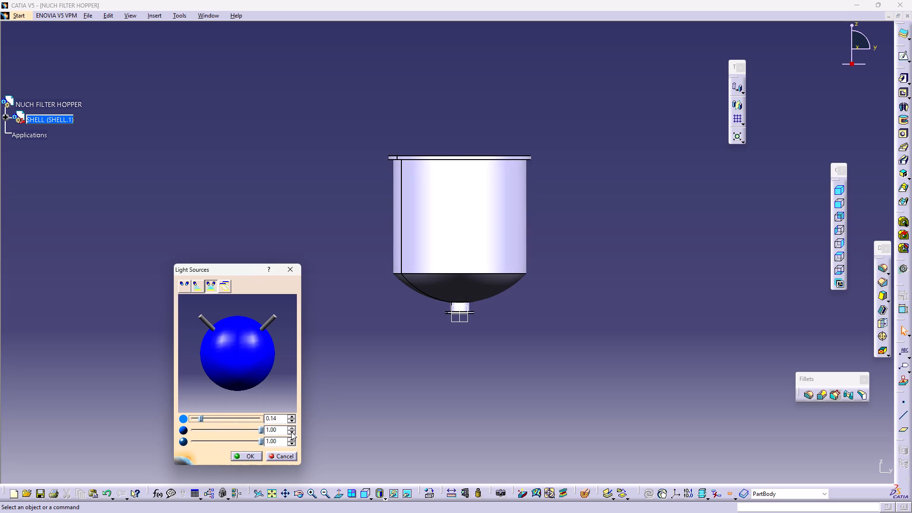
pyautogui.click(291, 432)
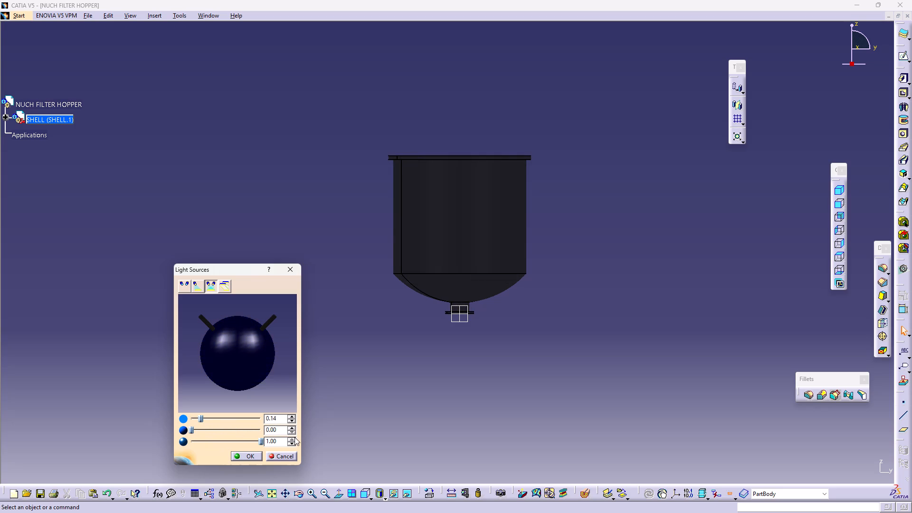
pyautogui.click(293, 445)
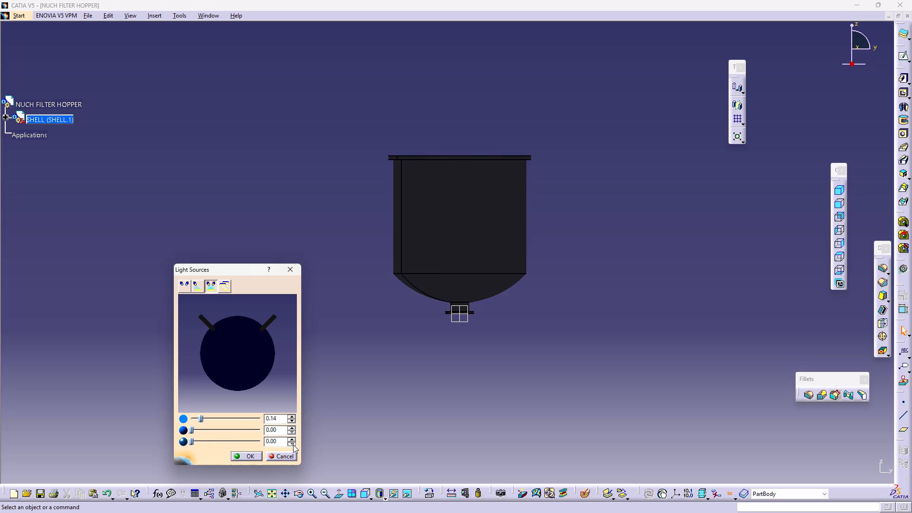
pyautogui.click(290, 421)
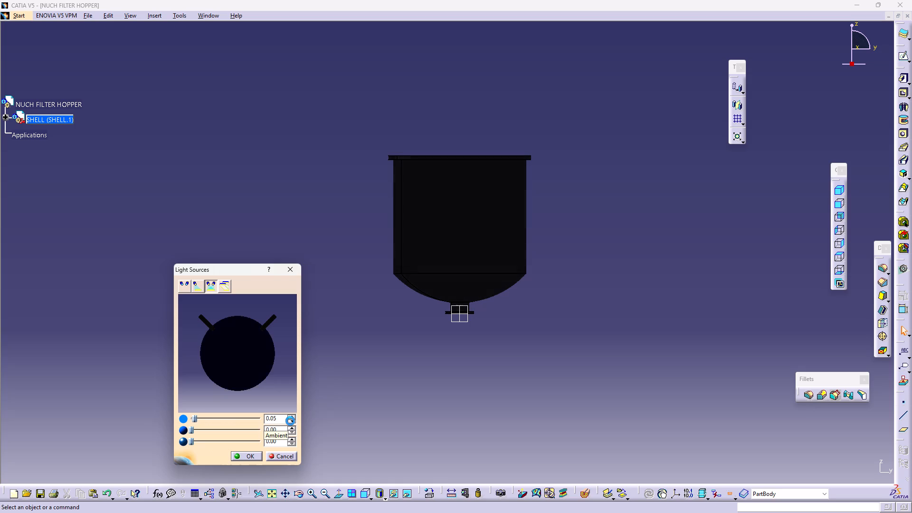
pyautogui.click(260, 456)
pyautogui.click(389, 388)
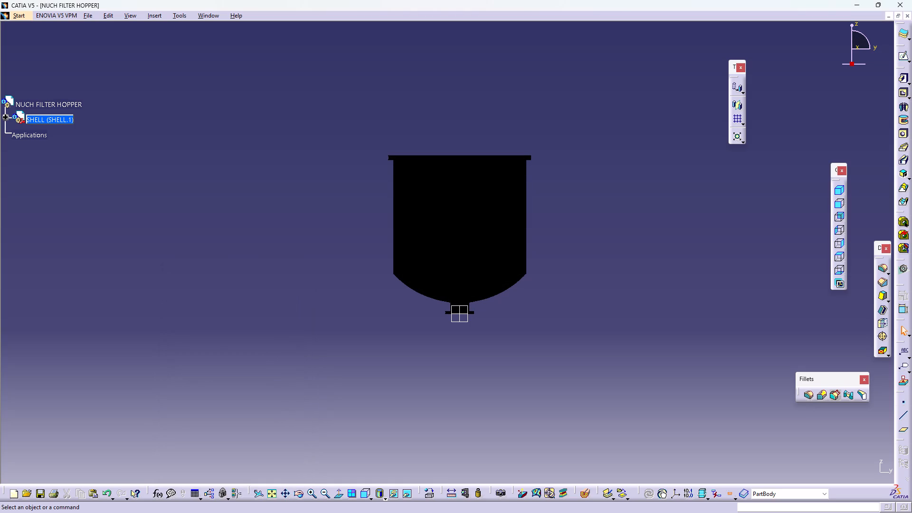
# Examine how the shell looks under the changed lighting from the side, above and below.
pyautogui.moveTo(440, 280); pyautogui.dragTo(671, 357, button='middle')
pyautogui.moveTo(439, 281); pyautogui.dragTo(671, 357, button='right')
pyautogui.moveTo(509, 84); pyautogui.dragTo(470, 307, button='middle')
pyautogui.moveTo(508, 115); pyautogui.dragTo(470, 307, button='right')
pyautogui.rightClick(470, 307)
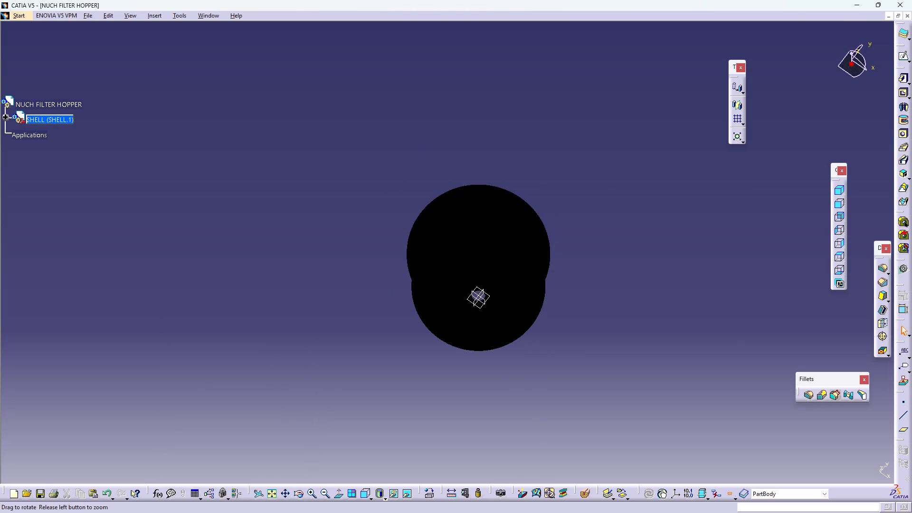
pyautogui.moveTo(470, 307); pyautogui.dragTo(504, 195, button='middle')
pyautogui.moveTo(504, 195); pyautogui.dragTo(515, 302, button='middle')
pyautogui.rightClick(504, 195)
pyautogui.moveTo(492, 406); pyautogui.dragTo(545, 143, button='middle')
pyautogui.moveTo(492, 408); pyautogui.dragTo(545, 143, button='right')
pyautogui.tripleClick(616, 257)
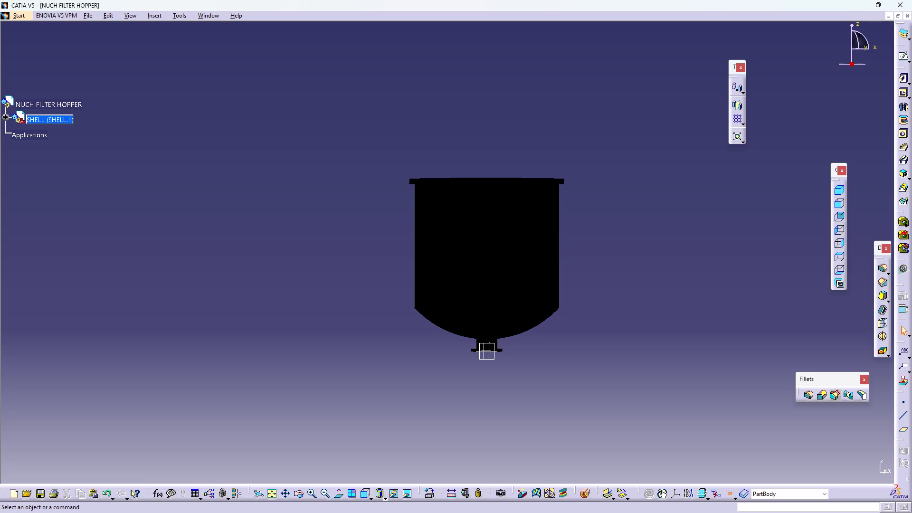
pyautogui.moveTo(617, 320); pyautogui.dragTo(573, 205, button='middle')
pyautogui.tripleClick(580, 213)
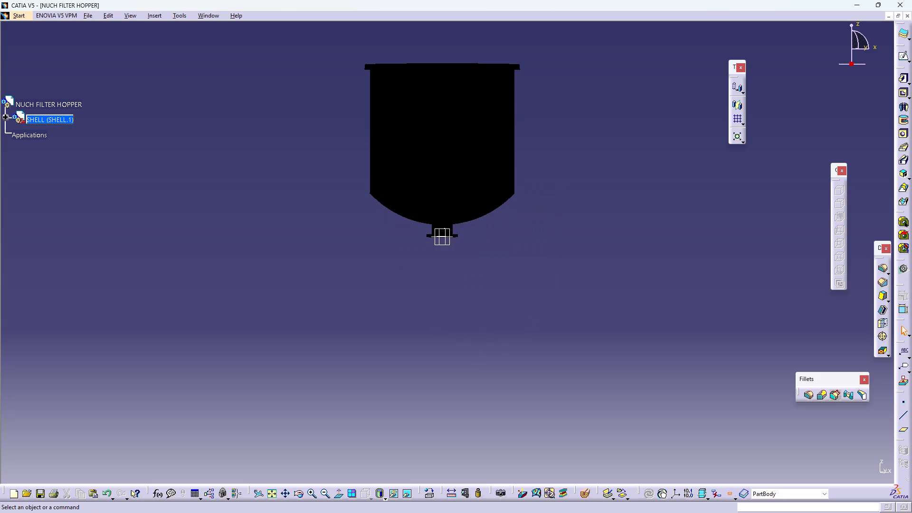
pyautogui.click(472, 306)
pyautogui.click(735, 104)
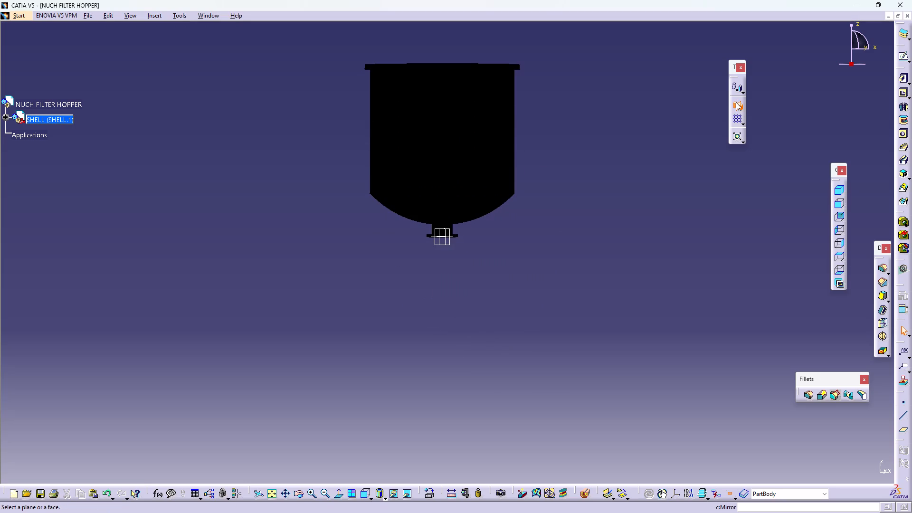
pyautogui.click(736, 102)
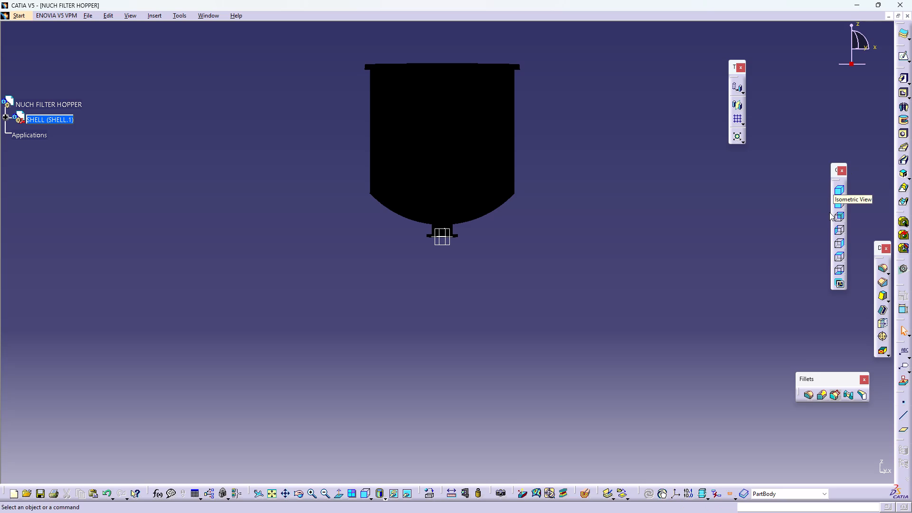
# In the standard side view, open the view's light source settings and set the ambient light to 0.50.
pyautogui.click(840, 204)
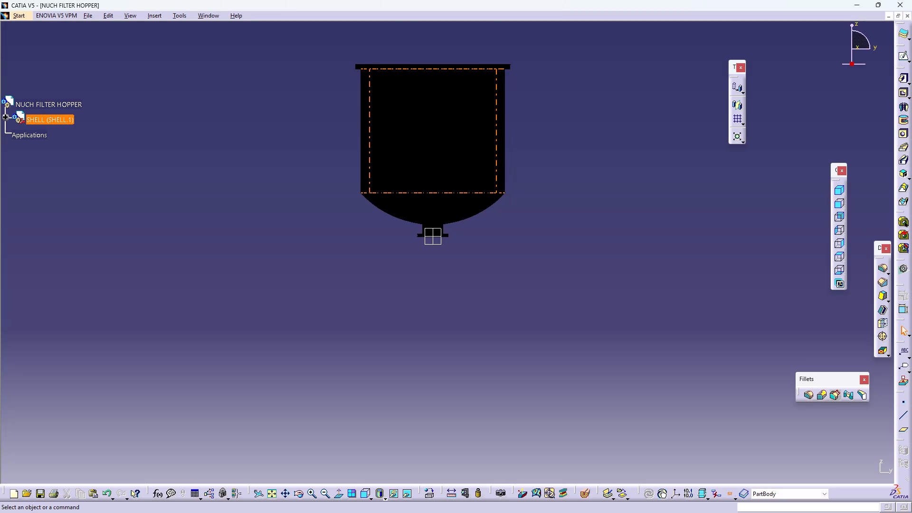
pyautogui.click(131, 20)
pyautogui.click(128, 17)
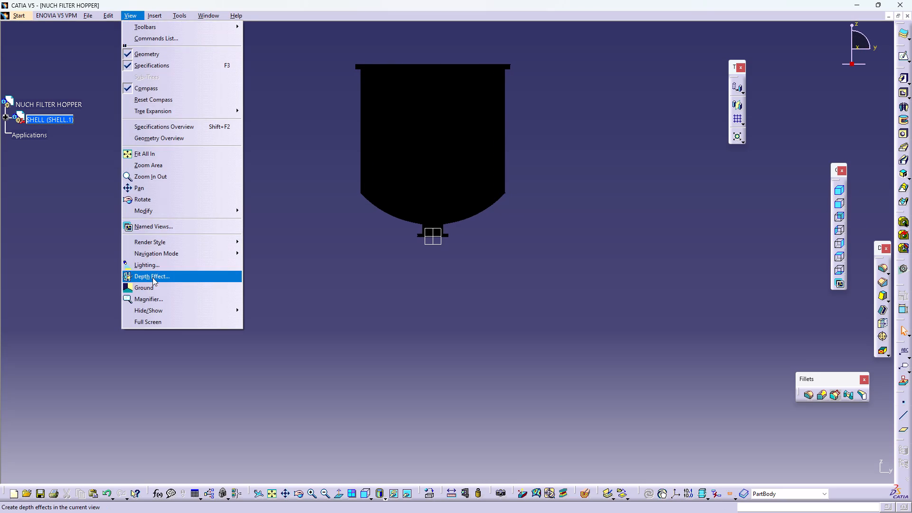
pyautogui.click(153, 266)
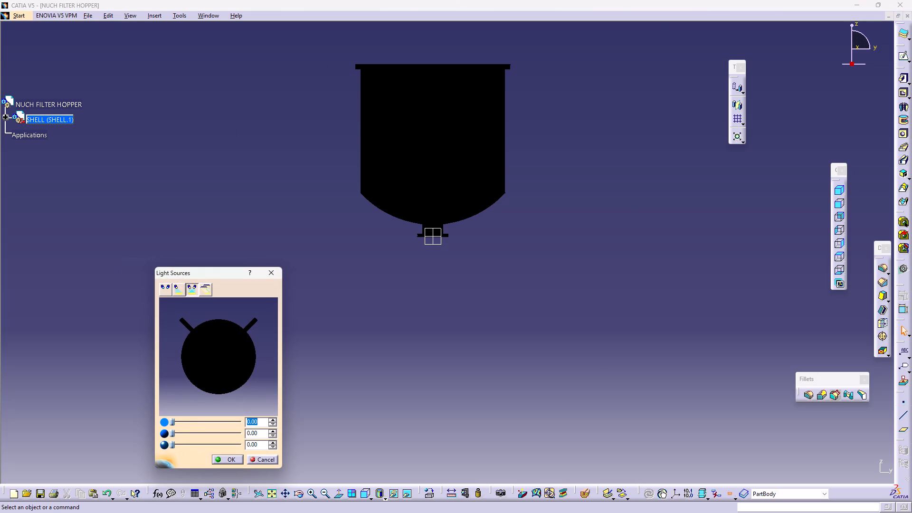
pyautogui.click(197, 420)
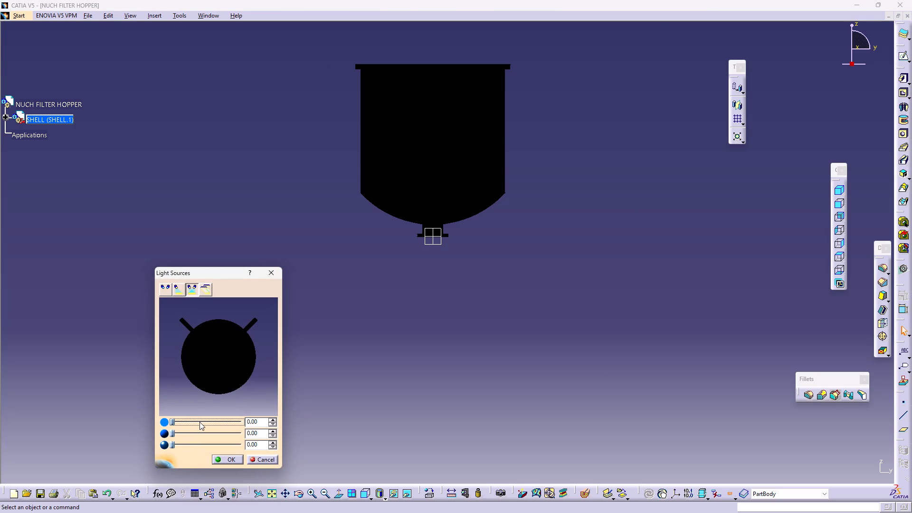
pyautogui.click(201, 423)
pyautogui.click(200, 419)
pyautogui.click(203, 424)
pyautogui.click(203, 419)
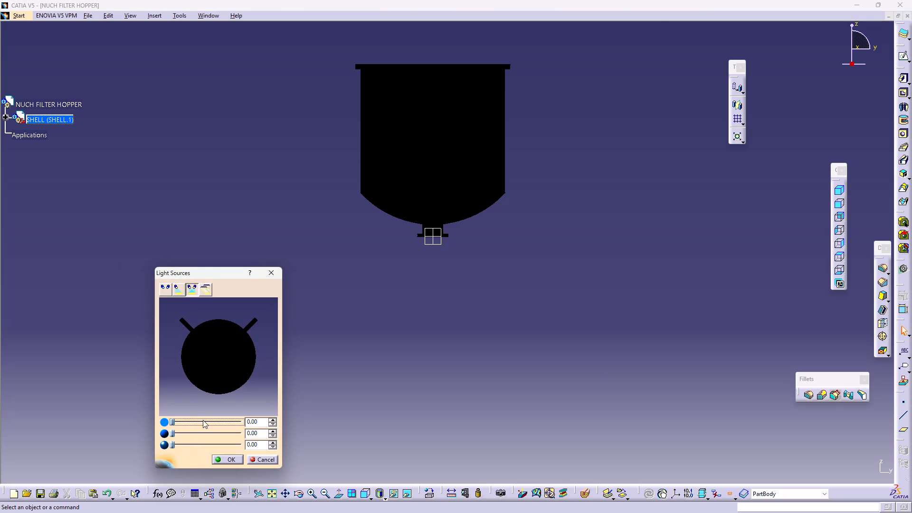
pyautogui.click(204, 423)
pyautogui.doubleClick(204, 423)
pyautogui.moveTo(174, 422); pyautogui.dragTo(175, 422)
pyautogui.moveTo(175, 422); pyautogui.dragTo(236, 423)
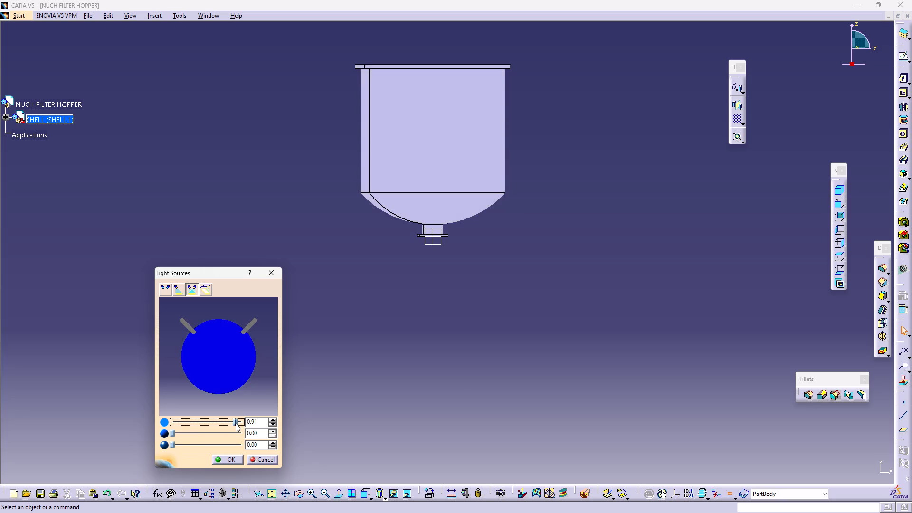
pyautogui.moveTo(236, 423); pyautogui.dragTo(170, 440)
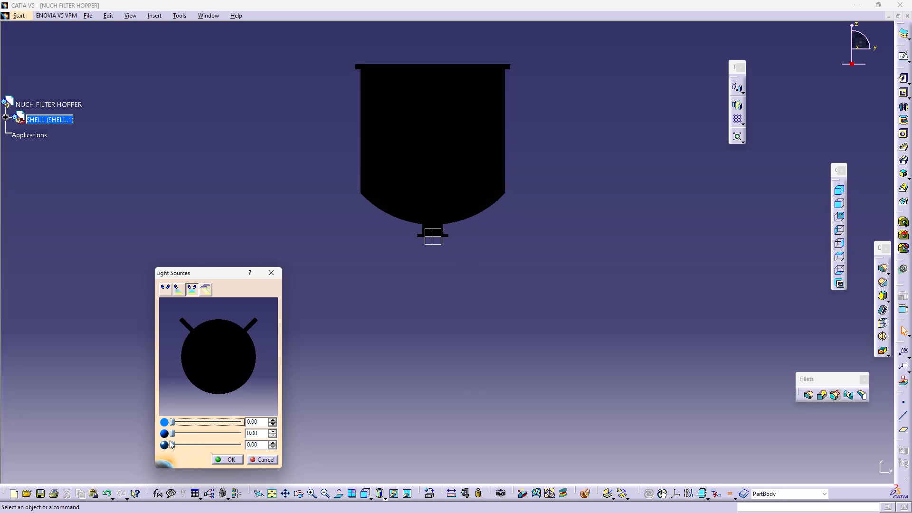
pyautogui.moveTo(170, 440); pyautogui.dragTo(182, 444)
pyautogui.moveTo(183, 421); pyautogui.dragTo(186, 422)
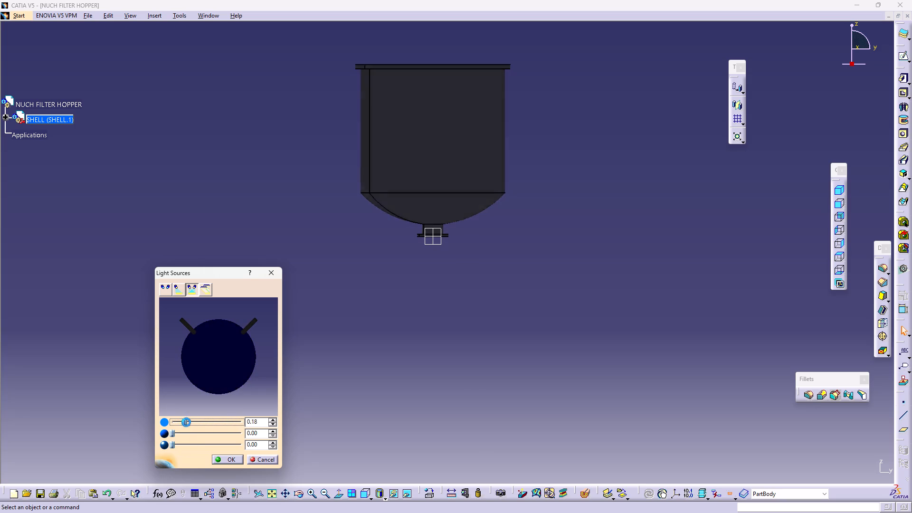
pyautogui.moveTo(186, 422); pyautogui.dragTo(207, 437)
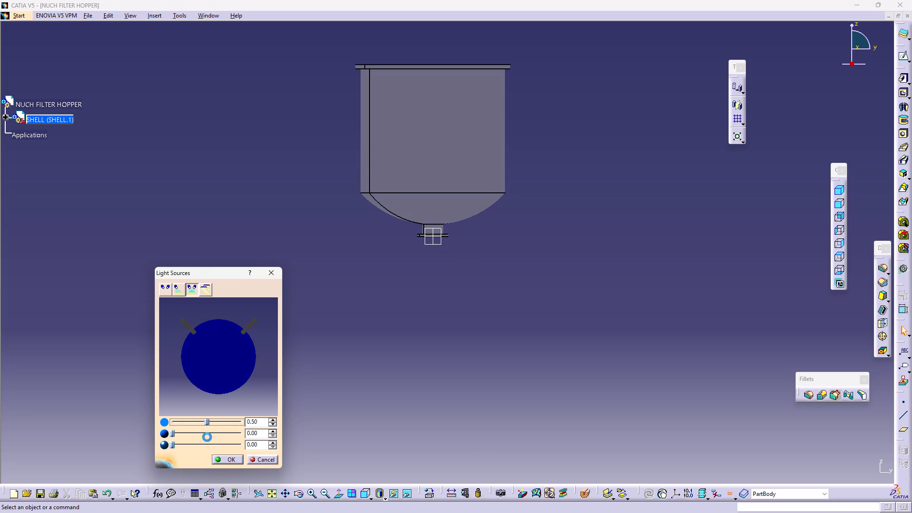
# Set the specular intensity of the two light sources to 1.00 and the diffuse intensity to 0.32.
pyautogui.moveTo(172, 442); pyautogui.dragTo(222, 448)
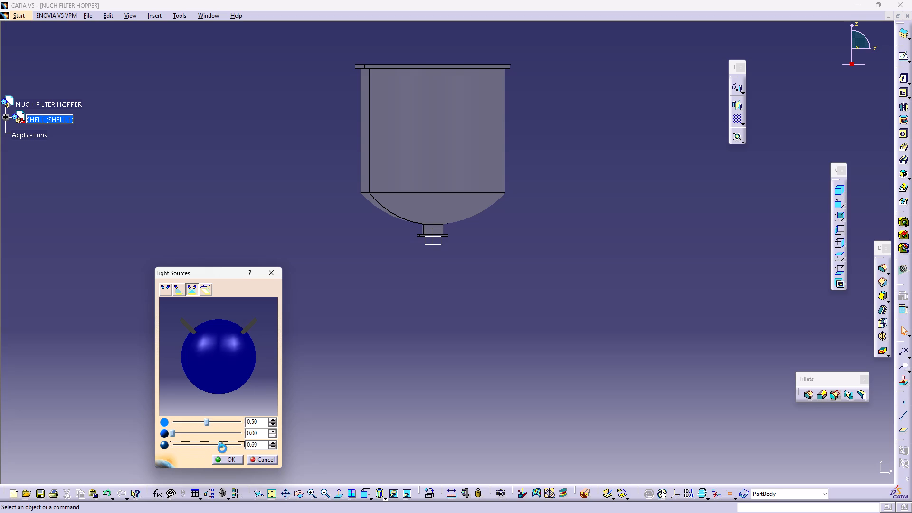
pyautogui.moveTo(222, 448); pyautogui.dragTo(259, 437)
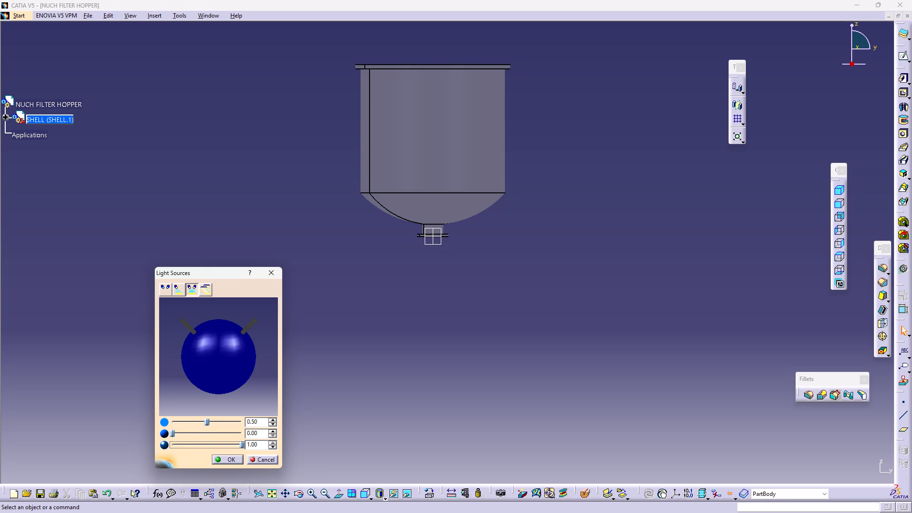
pyautogui.moveTo(259, 437); pyautogui.dragTo(226, 434)
pyautogui.moveTo(226, 434); pyautogui.dragTo(332, 437)
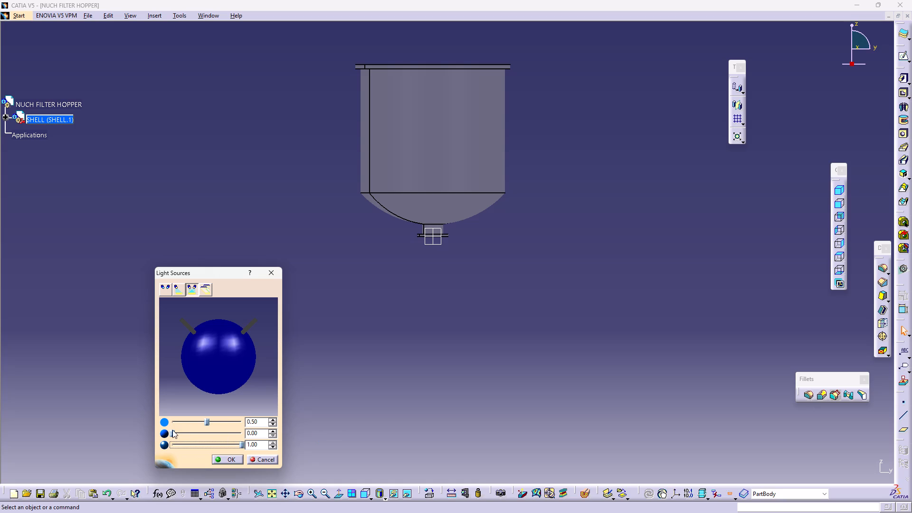
pyautogui.moveTo(172, 430); pyautogui.dragTo(241, 433)
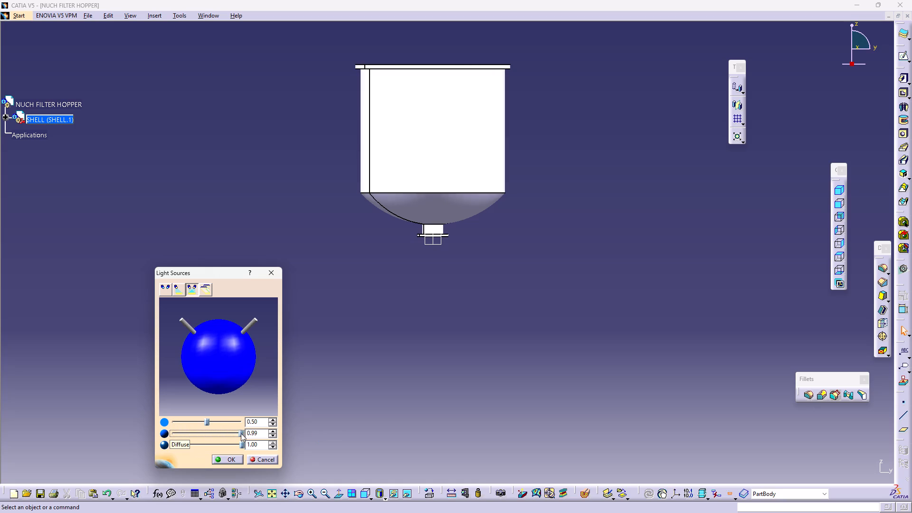
pyautogui.moveTo(241, 433); pyautogui.dragTo(194, 441)
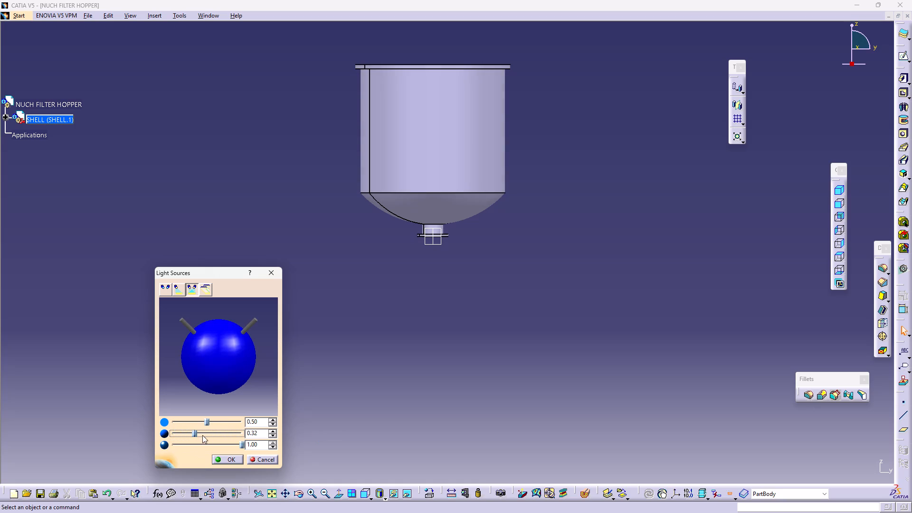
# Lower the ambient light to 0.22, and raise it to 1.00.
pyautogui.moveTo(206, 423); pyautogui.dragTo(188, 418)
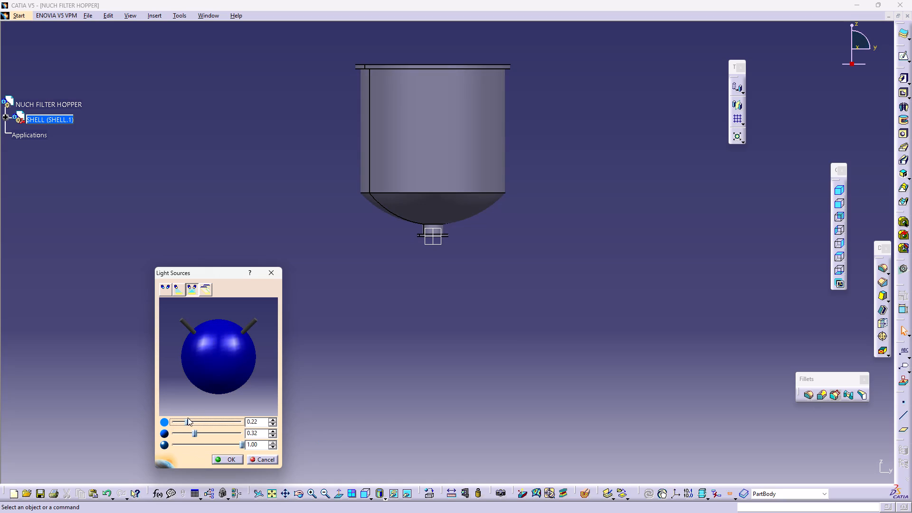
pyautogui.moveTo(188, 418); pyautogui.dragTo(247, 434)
# Examine the shell under the brighter lighting from the sides, below and above, including its rim, interior and outlet flange.
pyautogui.moveTo(581, 164); pyautogui.dragTo(399, 243, button='middle')
pyautogui.moveTo(579, 166); pyautogui.dragTo(445, 313, button='right')
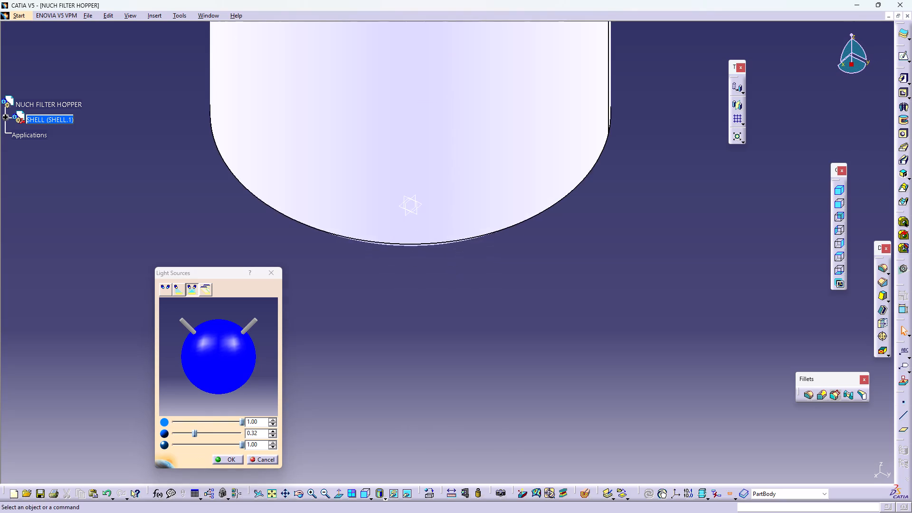
pyautogui.moveTo(399, 243); pyautogui.dragTo(434, 322, button='middle')
pyautogui.rightClick(398, 242)
pyautogui.moveTo(614, 184); pyautogui.dragTo(377, 108, button='middle')
pyautogui.moveTo(597, 245); pyautogui.dragTo(387, 148, button='right')
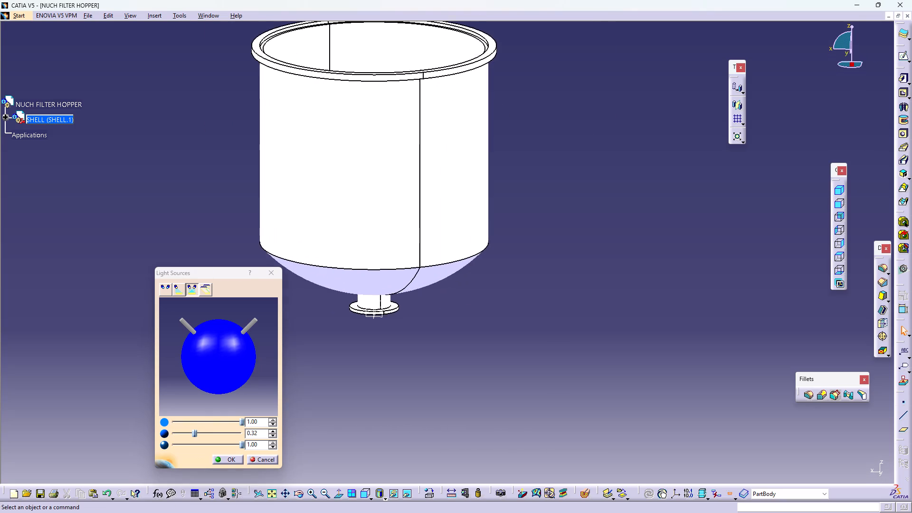
pyautogui.moveTo(377, 108); pyautogui.dragTo(377, 106, button='middle')
pyautogui.moveTo(474, 269); pyautogui.dragTo(460, 149, button='middle')
pyautogui.moveTo(458, 247); pyautogui.dragTo(452, 67, button='right')
pyautogui.moveTo(452, 67); pyautogui.dragTo(459, 121, button='right')
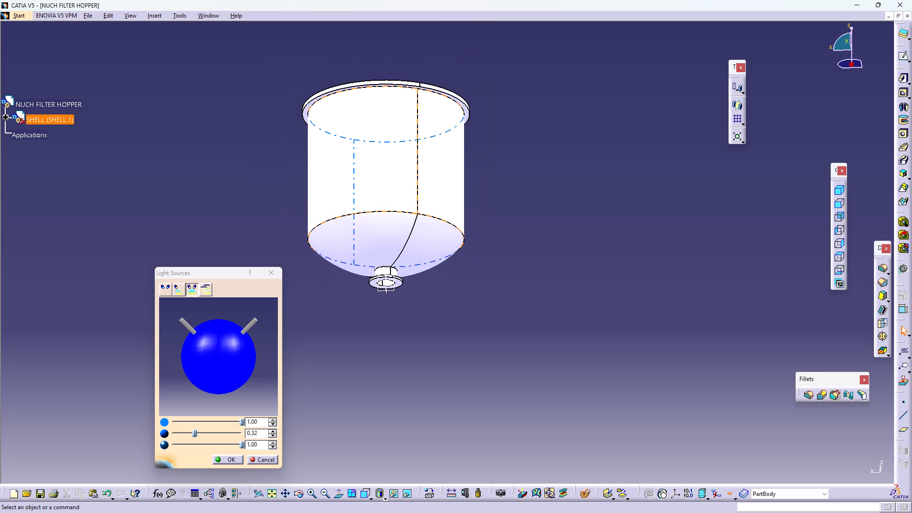
pyautogui.moveTo(458, 149); pyautogui.dragTo(430, 304, button='middle')
pyautogui.moveTo(447, 181); pyautogui.dragTo(427, 307, button='right')
pyautogui.moveTo(374, 222); pyautogui.dragTo(513, 196, button='middle')
pyautogui.moveTo(513, 196); pyautogui.dragTo(476, 243, button='middle')
pyautogui.moveTo(488, 217); pyautogui.dragTo(482, 225, button='right')
pyautogui.moveTo(480, 223); pyautogui.dragTo(476, 243, button='right')
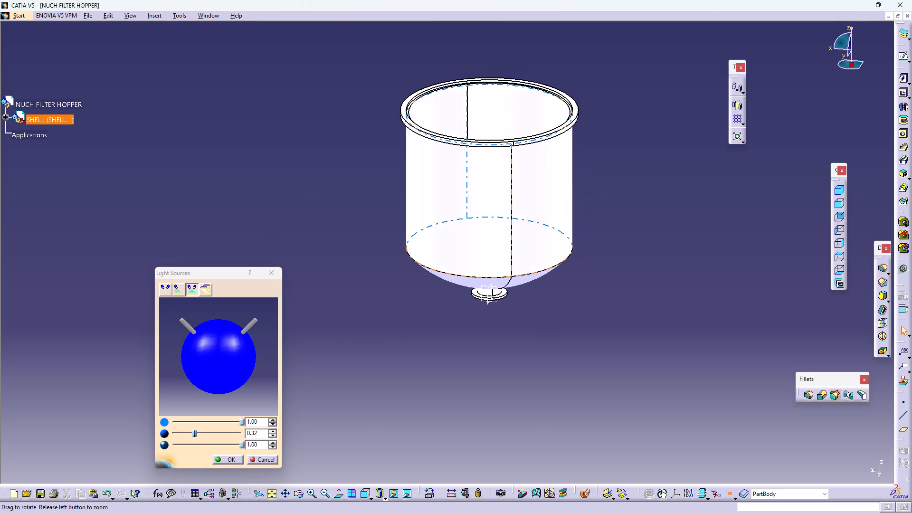
pyautogui.moveTo(476, 243); pyautogui.dragTo(476, 241, button='right')
pyautogui.moveTo(476, 243); pyautogui.dragTo(500, 264, button='middle')
pyautogui.moveTo(555, 210); pyautogui.dragTo(492, 230, button='middle')
pyautogui.moveTo(541, 181); pyautogui.dragTo(398, 254, button='middle')
pyautogui.moveTo(544, 217); pyautogui.dragTo(398, 260, button='right')
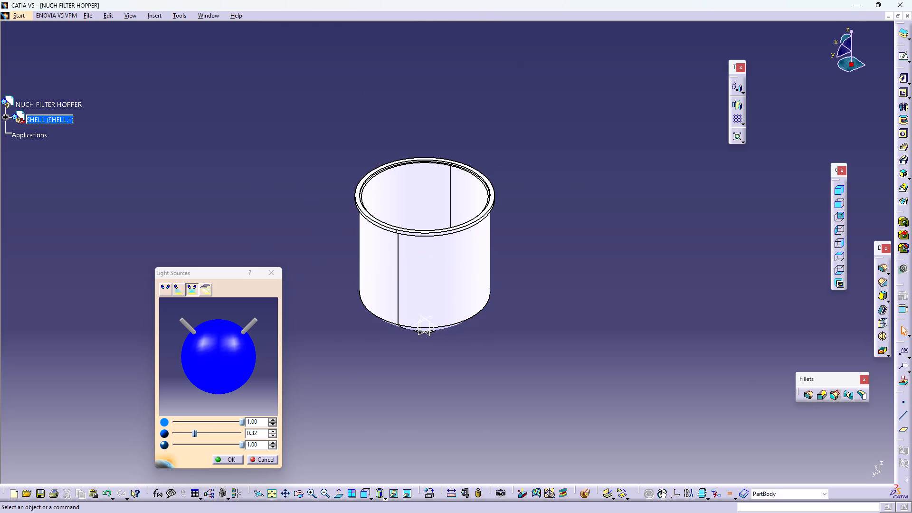
pyautogui.moveTo(356, 307); pyautogui.dragTo(391, 287, button='middle')
pyautogui.moveTo(354, 307); pyautogui.dragTo(350, 305, button='right')
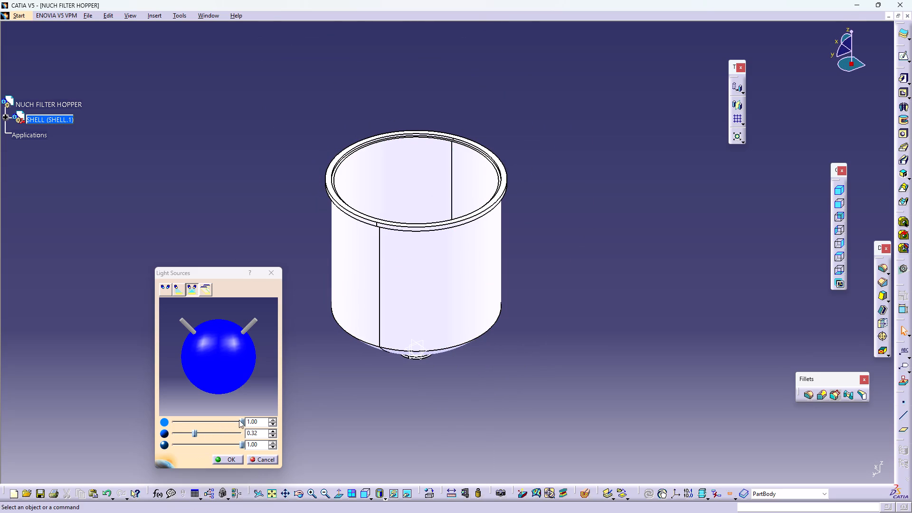
# Set the ambient light to 0.25 and apply the light source settings.
pyautogui.moveTo(241, 421); pyautogui.dragTo(180, 431)
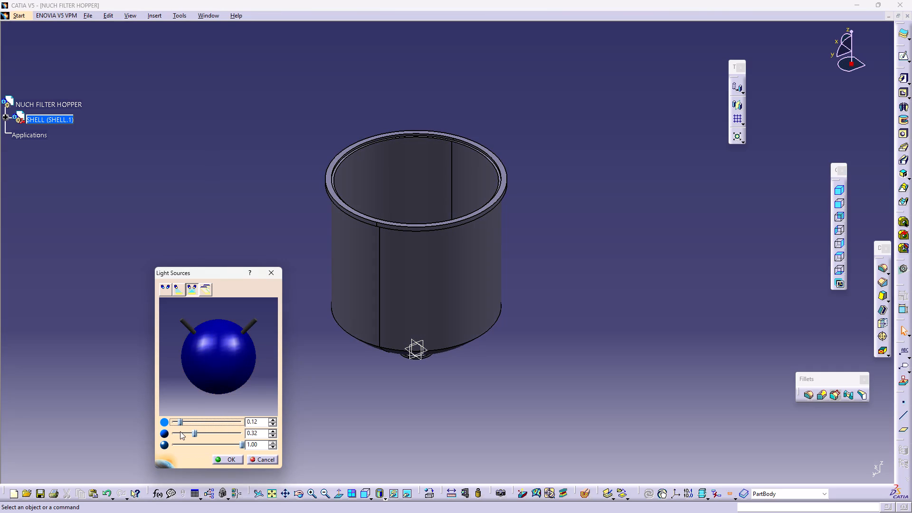
pyautogui.moveTo(180, 431); pyautogui.dragTo(183, 435)
pyautogui.moveTo(183, 435); pyautogui.dragTo(190, 437)
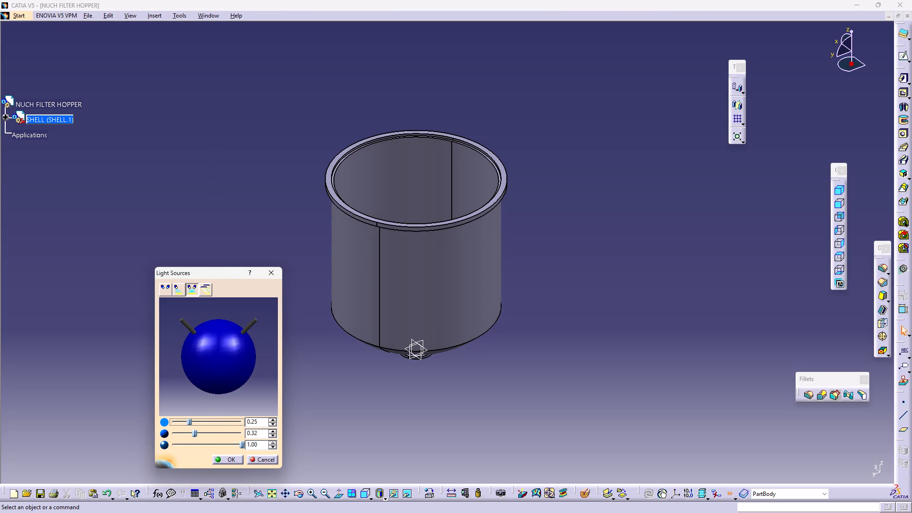
pyautogui.click(563, 343)
pyautogui.click(231, 461)
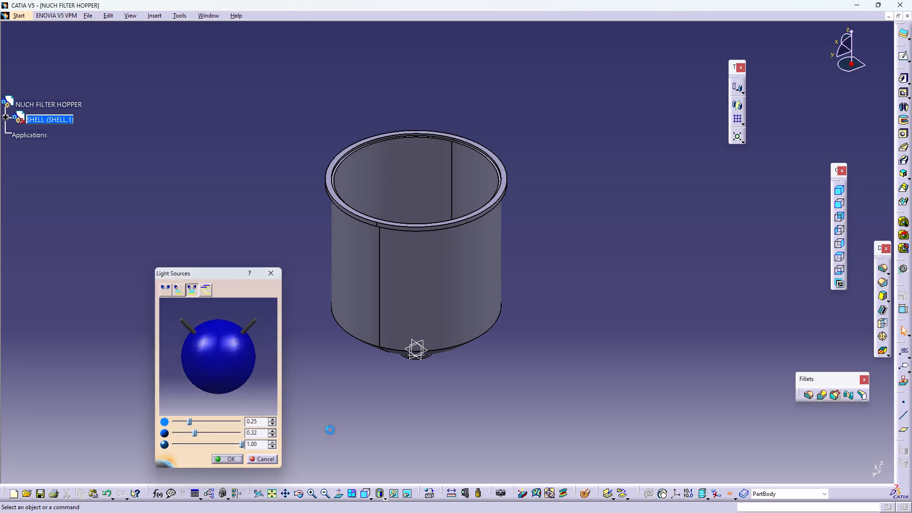
# Open the definition of the shell's Shaft feature and enter its profile sketch, Sketch.1, for editing.
pyautogui.click(376, 423)
pyautogui.moveTo(501, 371); pyautogui.dragTo(465, 327, button='middle')
pyautogui.moveTo(489, 372); pyautogui.dragTo(455, 378, button='right')
pyautogui.rightClick(454, 378)
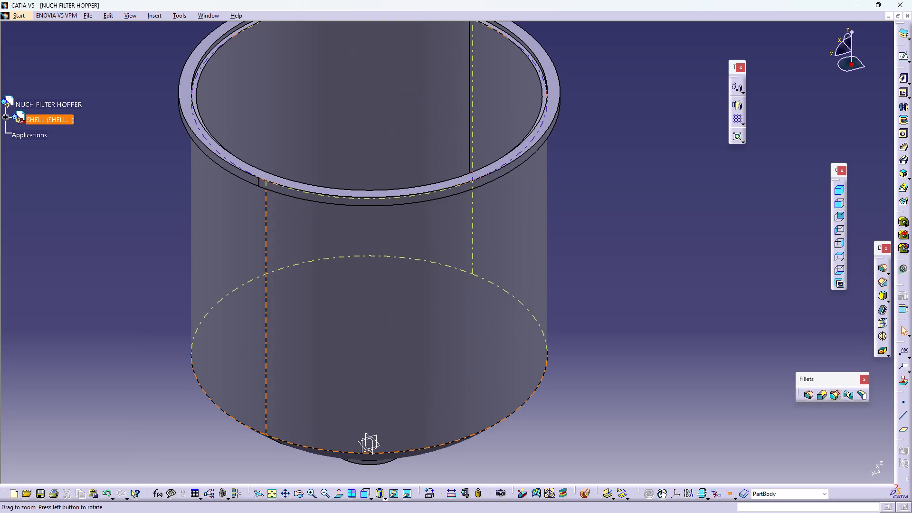
pyautogui.moveTo(483, 279); pyautogui.dragTo(514, 383, button='middle')
pyautogui.moveTo(485, 297); pyautogui.dragTo(514, 383, button='right')
pyautogui.click(627, 272)
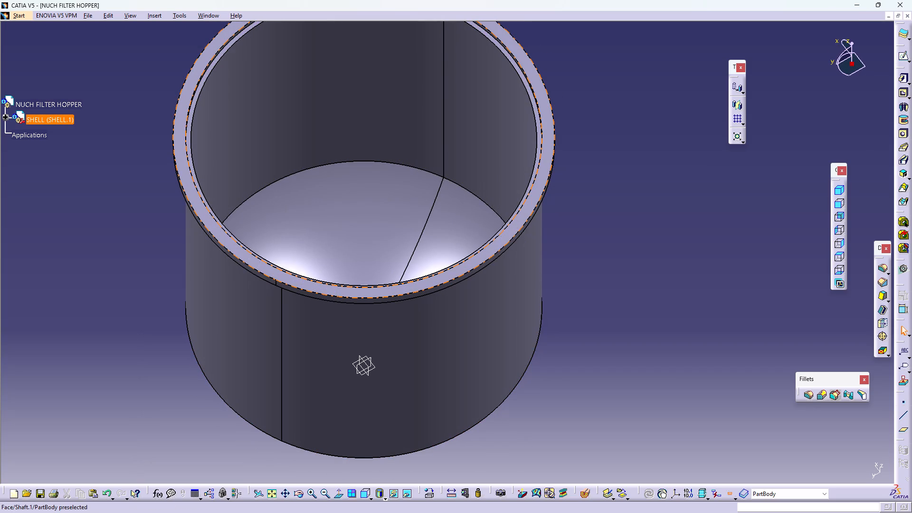
pyautogui.doubleClick(503, 229)
pyautogui.doubleClick(508, 235)
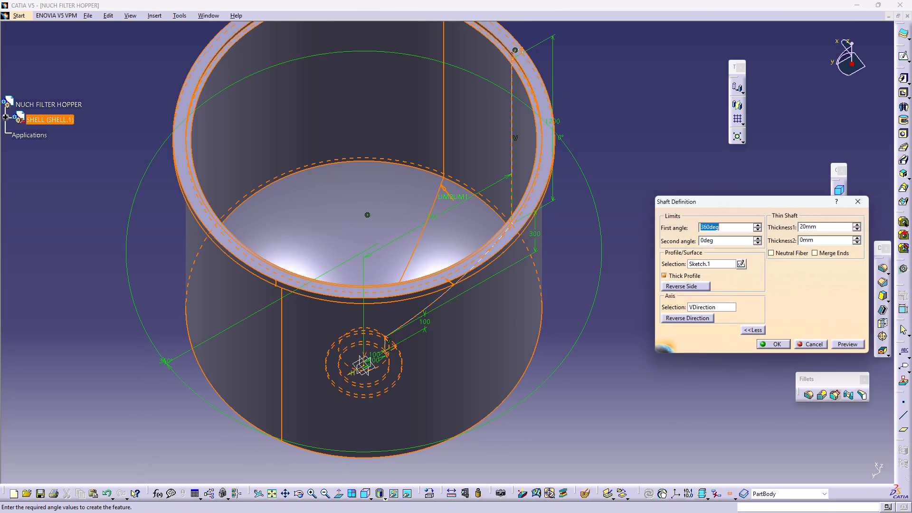
pyautogui.click(740, 266)
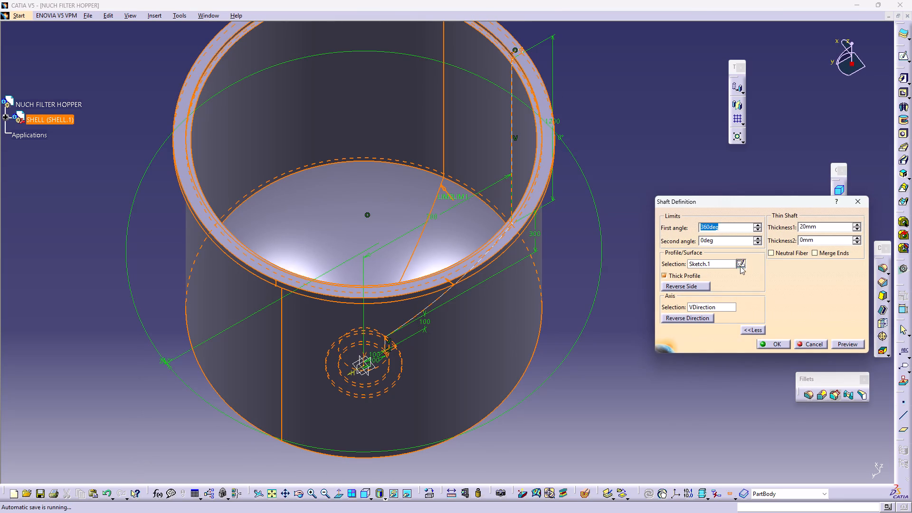
# Delete the top 50 mm horizontal line and the outer 40 mm vertical line of the rim flange profile.
pyautogui.moveTo(575, 159); pyautogui.dragTo(558, 362, button='middle')
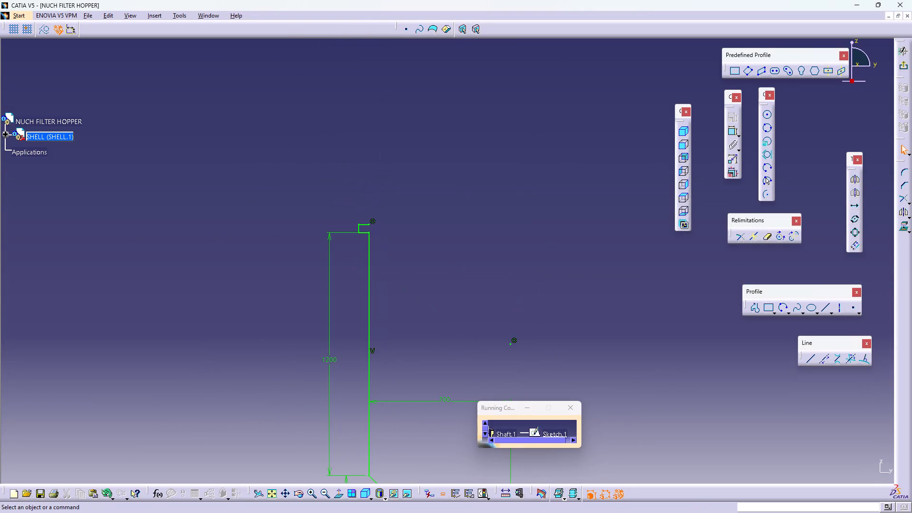
pyautogui.moveTo(409, 273); pyautogui.dragTo(432, 217, button='middle')
pyautogui.rightClick(409, 273)
pyautogui.click(426, 215)
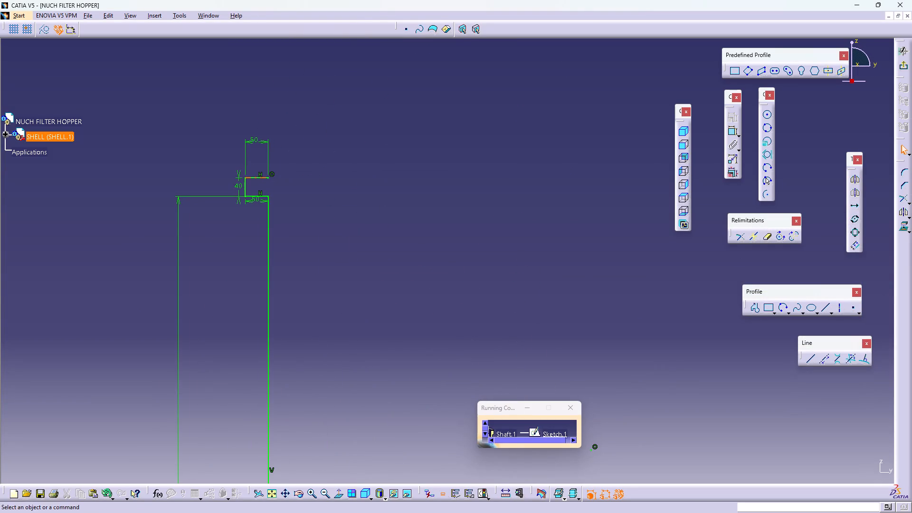
pyautogui.click(259, 177)
pyautogui.press('Delete')
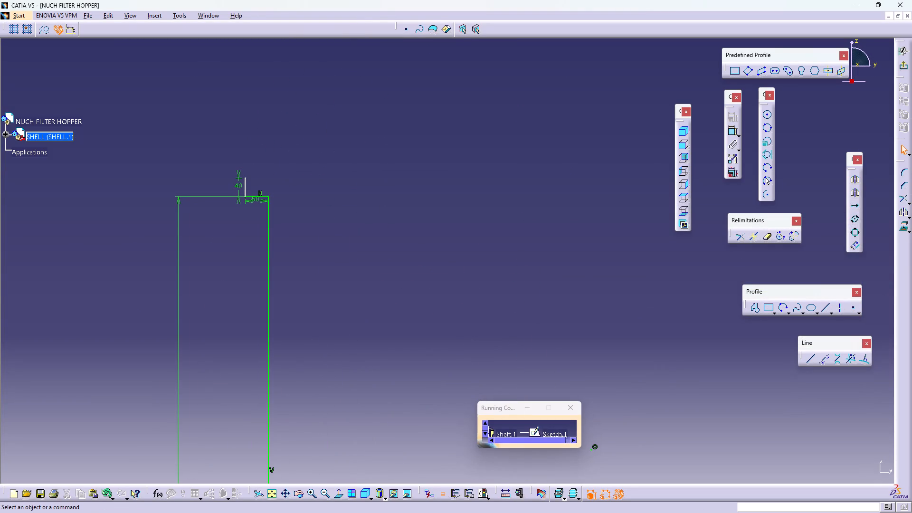
pyautogui.click(243, 183)
pyautogui.click(247, 187)
pyautogui.press('Delete')
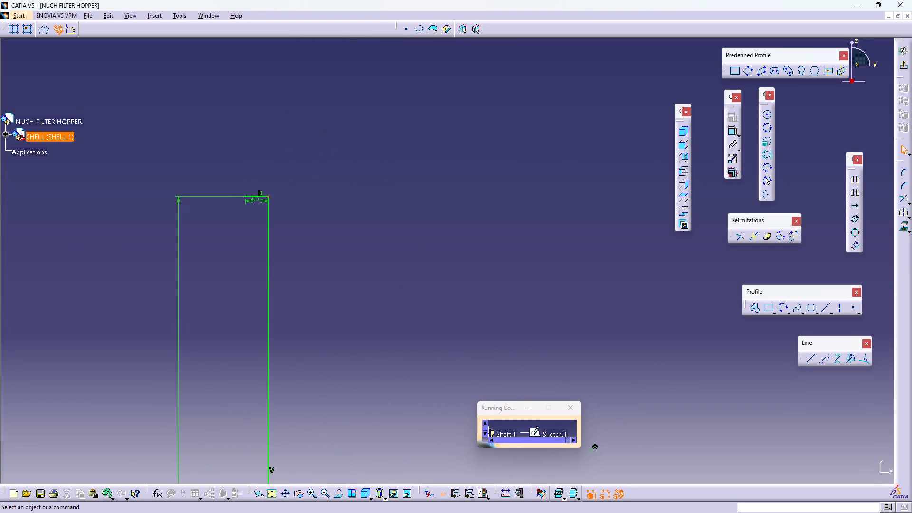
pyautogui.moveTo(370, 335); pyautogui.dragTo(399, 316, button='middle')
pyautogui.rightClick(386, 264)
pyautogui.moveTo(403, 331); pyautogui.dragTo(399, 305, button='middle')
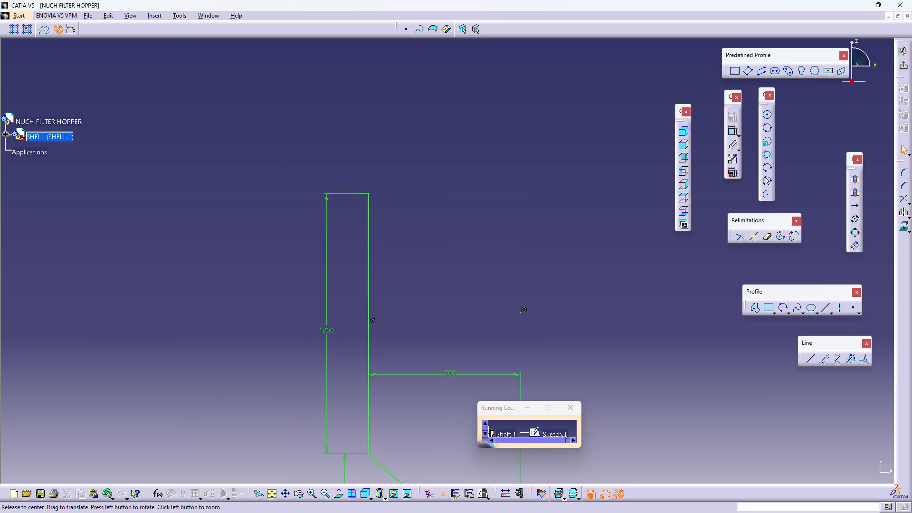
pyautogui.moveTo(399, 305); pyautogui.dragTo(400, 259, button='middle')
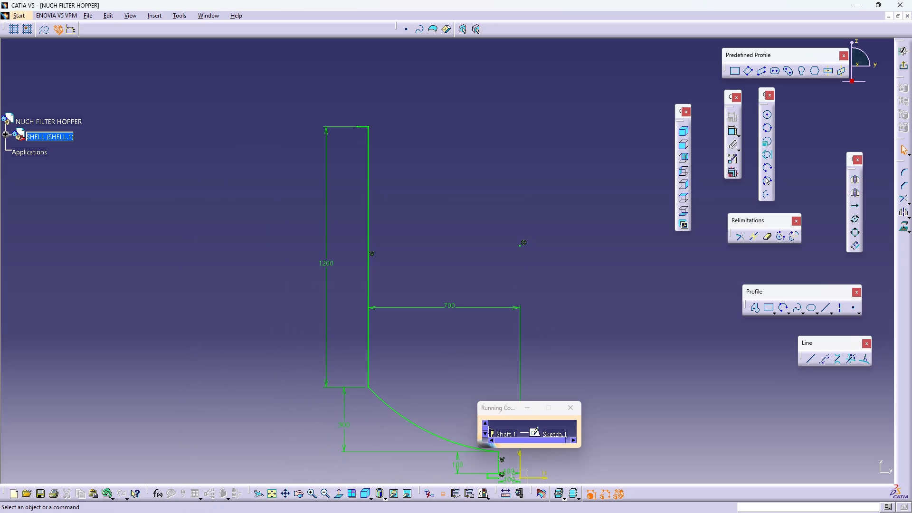
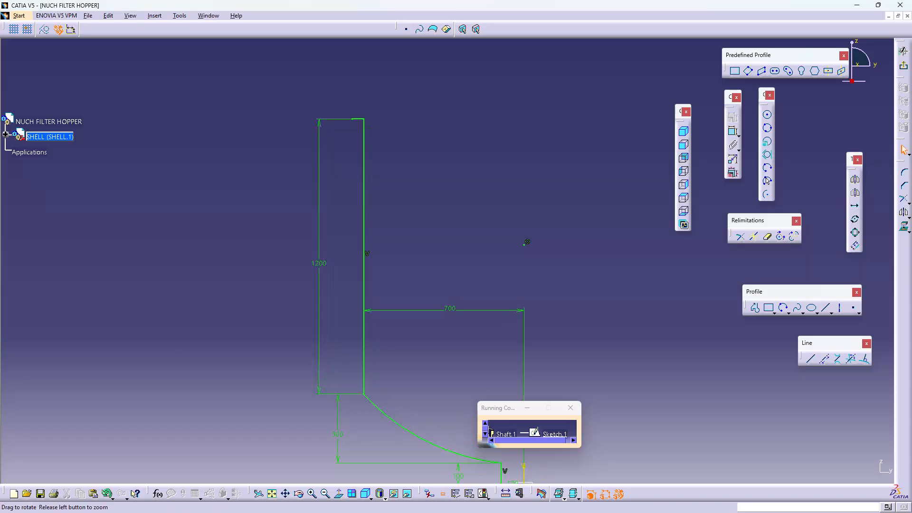
# Move the rim line's 50 mm dimension above the profile, exit the sketch and apply the Shaft definition.
pyautogui.moveTo(443, 155); pyautogui.dragTo(492, 393, button='middle')
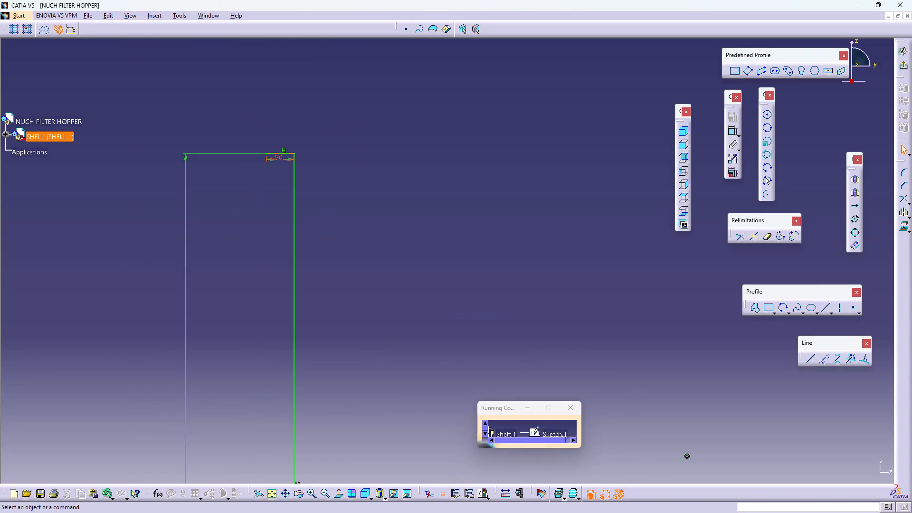
pyautogui.moveTo(288, 159); pyautogui.dragTo(289, 102)
pyautogui.click(343, 177)
pyautogui.moveTo(431, 290); pyautogui.dragTo(448, 274, button='middle')
pyautogui.rightClick(448, 213)
pyautogui.moveTo(452, 272); pyautogui.dragTo(454, 171, button='middle')
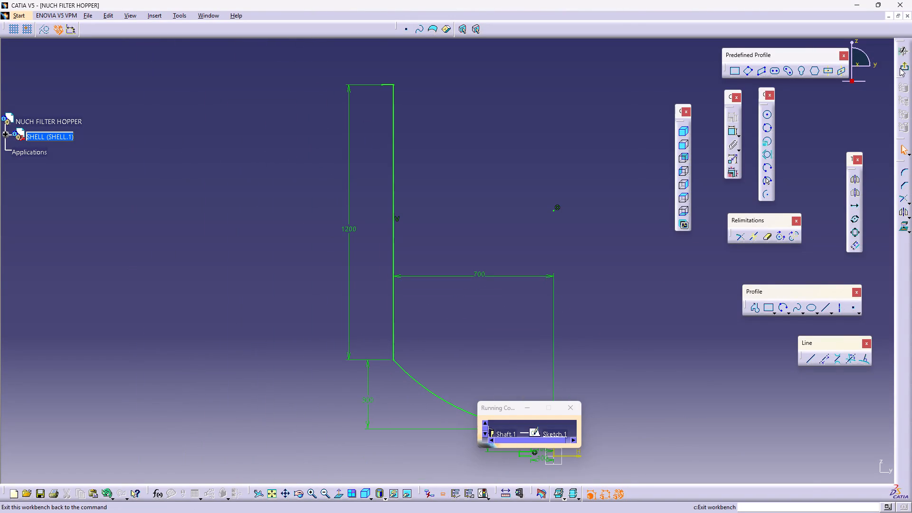
pyautogui.click(900, 66)
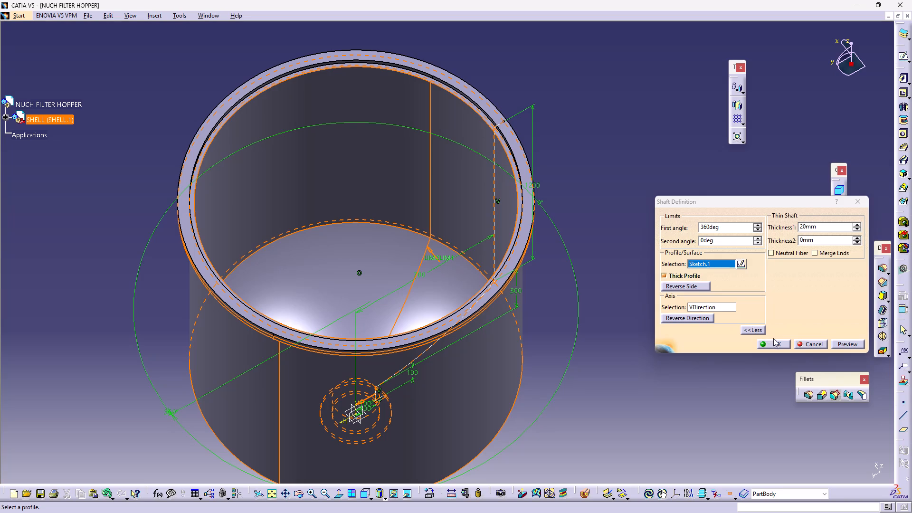
pyautogui.click(774, 342)
pyautogui.click(676, 345)
# Examine the updated shell from the side, above, in isometric and in front view, checking the rim flange and outlet.
pyautogui.moveTo(582, 365); pyautogui.dragTo(511, 226, button='middle')
pyautogui.moveTo(582, 365); pyautogui.dragTo(505, 198, button='right')
pyautogui.rightClick(505, 198)
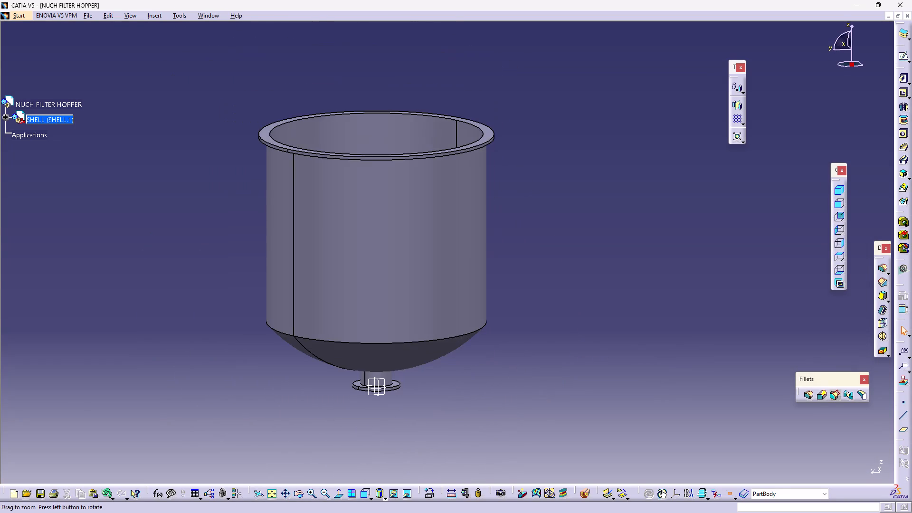
pyautogui.moveTo(511, 226); pyautogui.dragTo(511, 227, button='middle')
pyautogui.moveTo(522, 274); pyautogui.dragTo(435, 263, button='middle')
pyautogui.moveTo(522, 274); pyautogui.dragTo(435, 263, button='right')
pyautogui.doubleClick(543, 210)
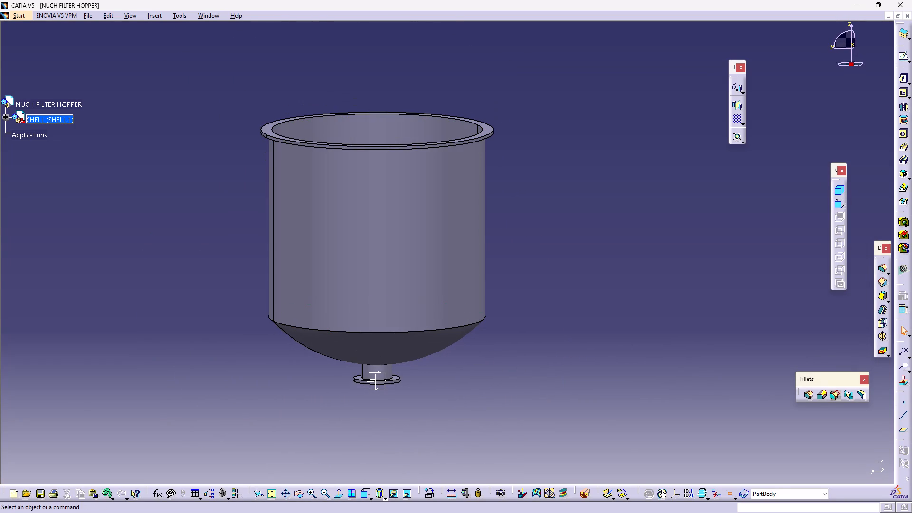
pyautogui.moveTo(578, 254); pyautogui.dragTo(462, 330, button='middle')
pyautogui.moveTo(578, 256); pyautogui.dragTo(496, 322, button='right')
pyautogui.moveTo(468, 328); pyautogui.dragTo(462, 331, button='right')
pyautogui.rightClick(460, 329)
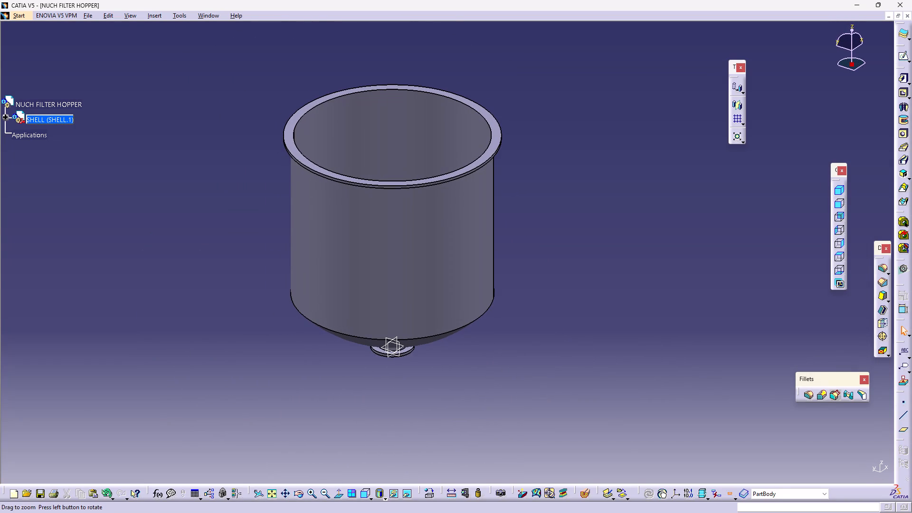
pyautogui.click(836, 188)
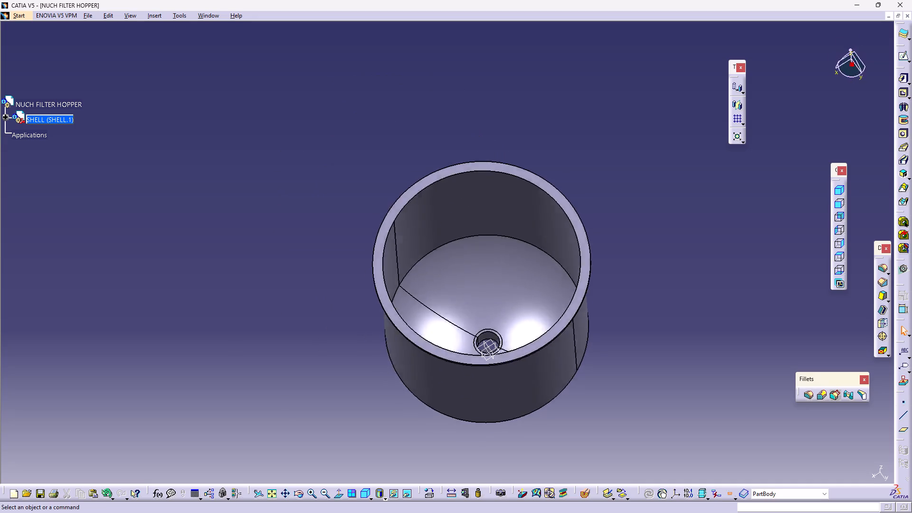
pyautogui.click(706, 203)
pyautogui.moveTo(706, 203); pyautogui.dragTo(706, 199)
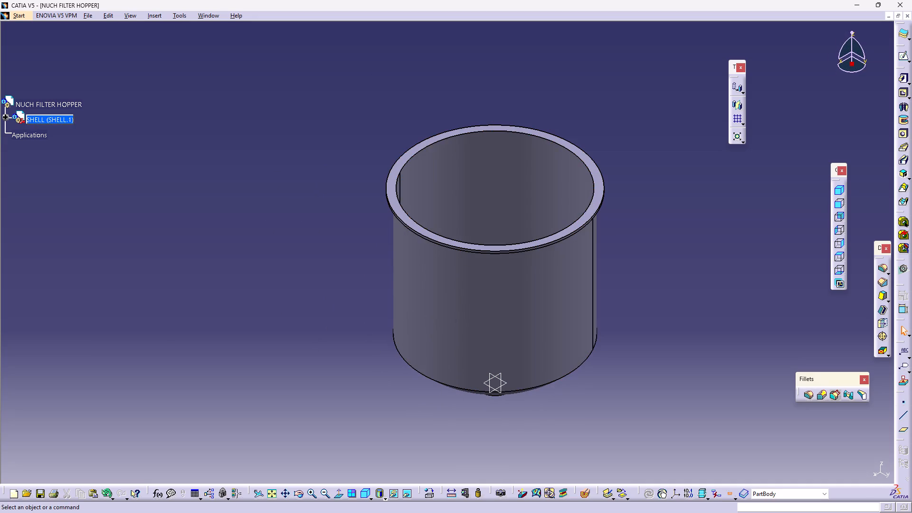
pyautogui.click(837, 203)
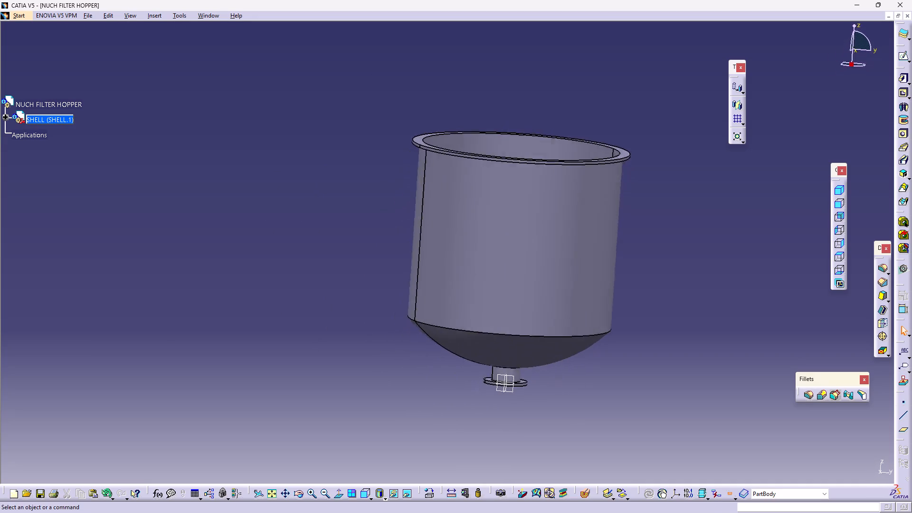
pyautogui.moveTo(714, 242); pyautogui.dragTo(522, 141, button='middle')
pyautogui.tripleClick(514, 165)
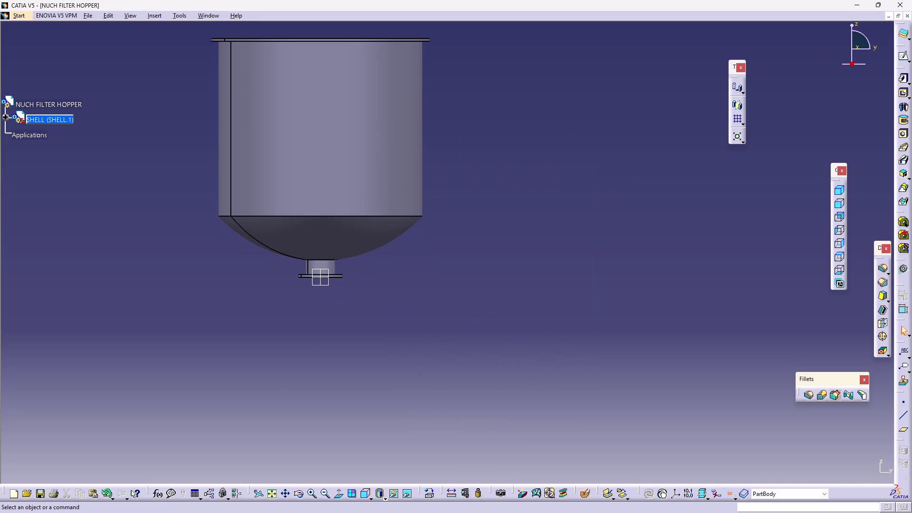
# Open the shell's Shaft definition, enter Sketch.1 for editing and try to pull the dished-bottom arc to another shape.
pyautogui.doubleClick(369, 233)
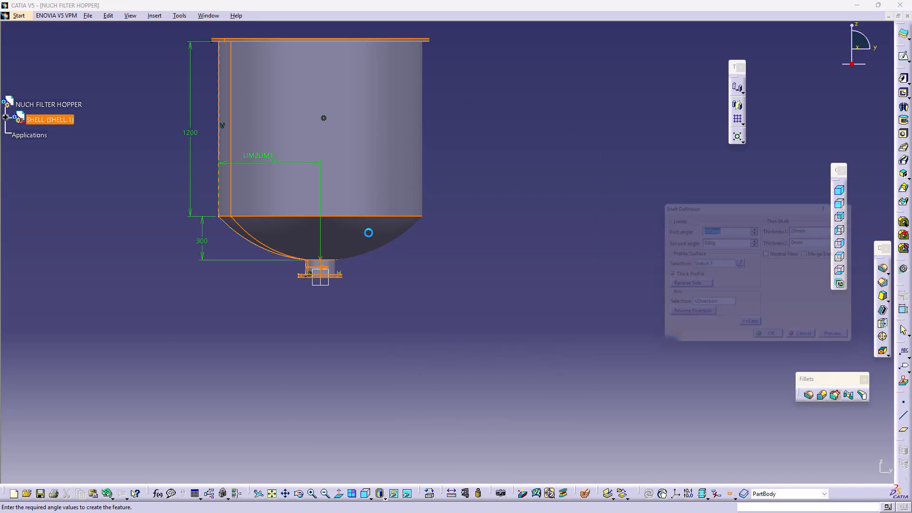
pyautogui.click(741, 266)
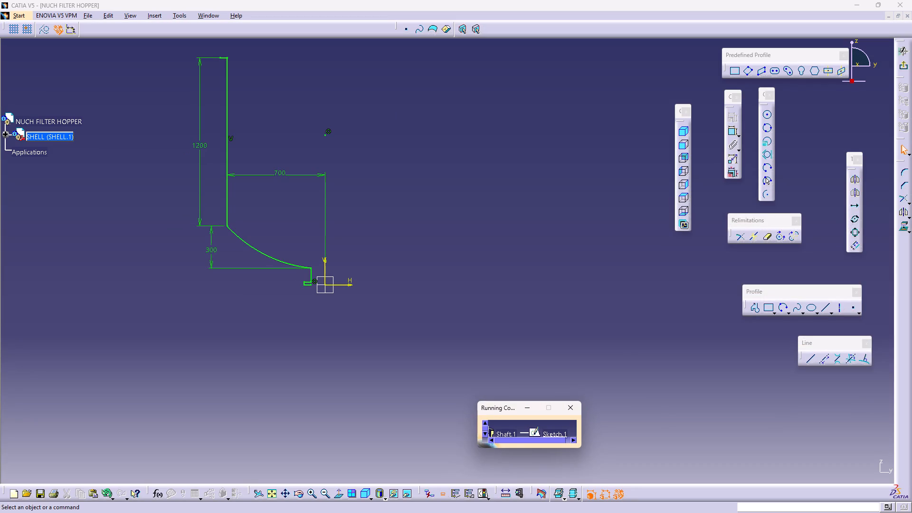
pyautogui.click(330, 132)
pyautogui.tripleClick(370, 187)
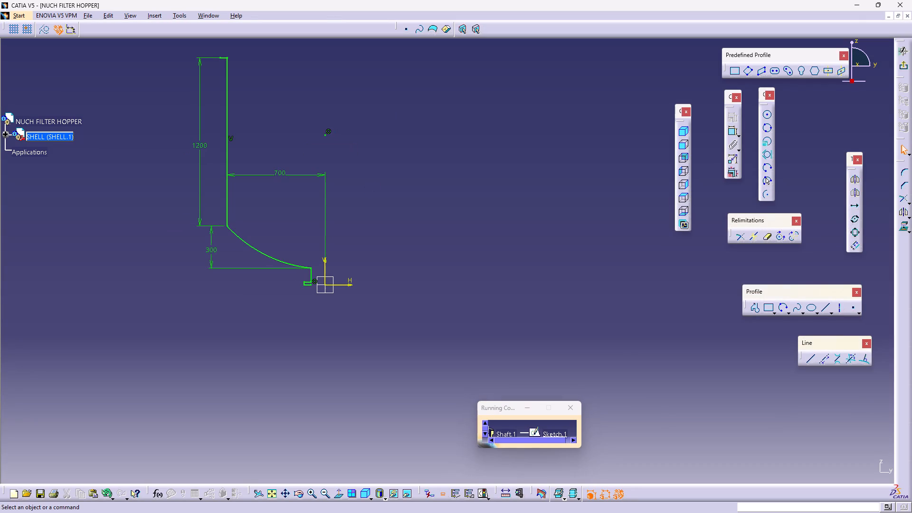
pyautogui.moveTo(370, 215); pyautogui.dragTo(431, 123, button='middle')
pyautogui.rightClick(420, 180)
pyautogui.moveTo(429, 123); pyautogui.dragTo(482, 228, button='middle')
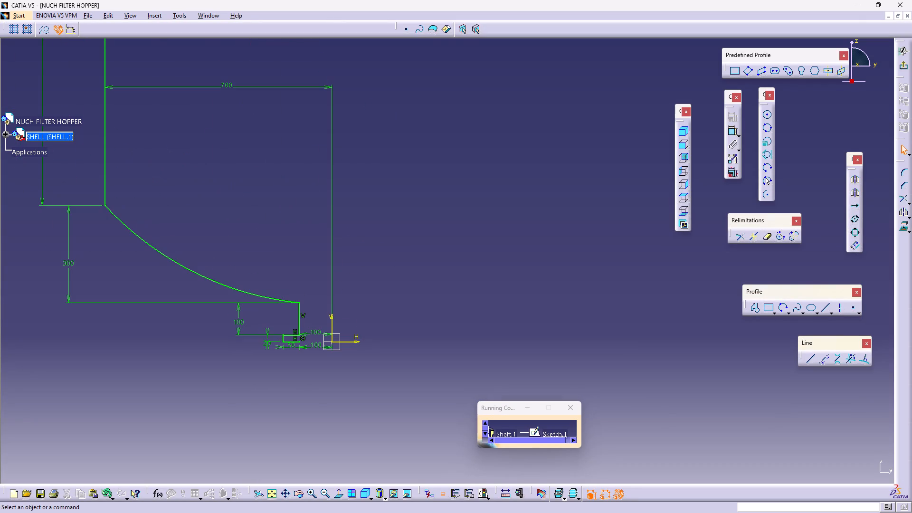
pyautogui.doubleClick(480, 219)
pyautogui.click(477, 215)
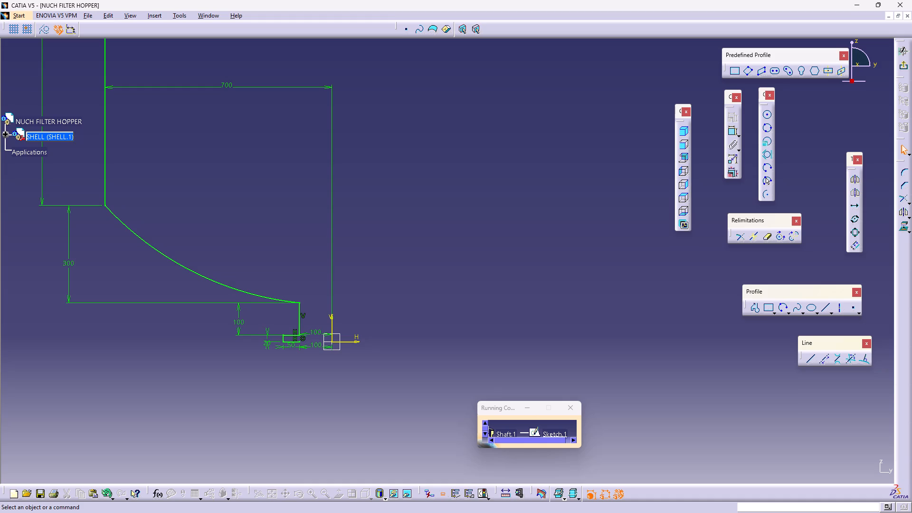
pyautogui.moveTo(201, 276); pyautogui.dragTo(250, 204)
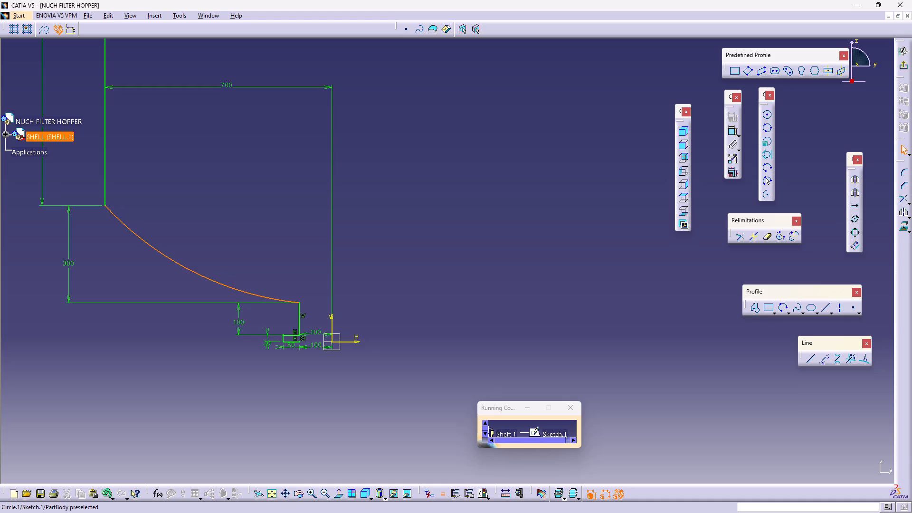
pyautogui.moveTo(250, 204); pyautogui.dragTo(253, 200)
pyautogui.doubleClick(274, 194)
pyautogui.moveTo(275, 194); pyautogui.dragTo(283, 227, button='middle')
pyautogui.rightClick(275, 194)
pyautogui.moveTo(294, 223); pyautogui.dragTo(296, 256, button='middle')
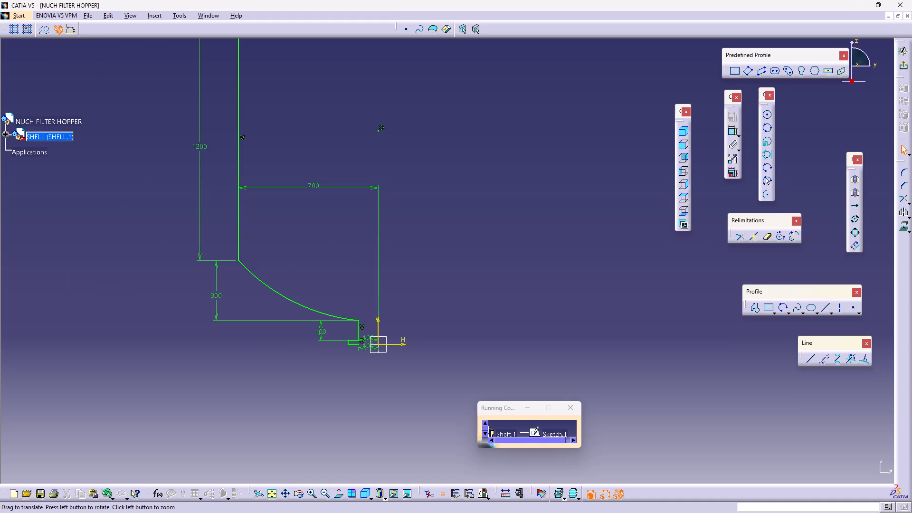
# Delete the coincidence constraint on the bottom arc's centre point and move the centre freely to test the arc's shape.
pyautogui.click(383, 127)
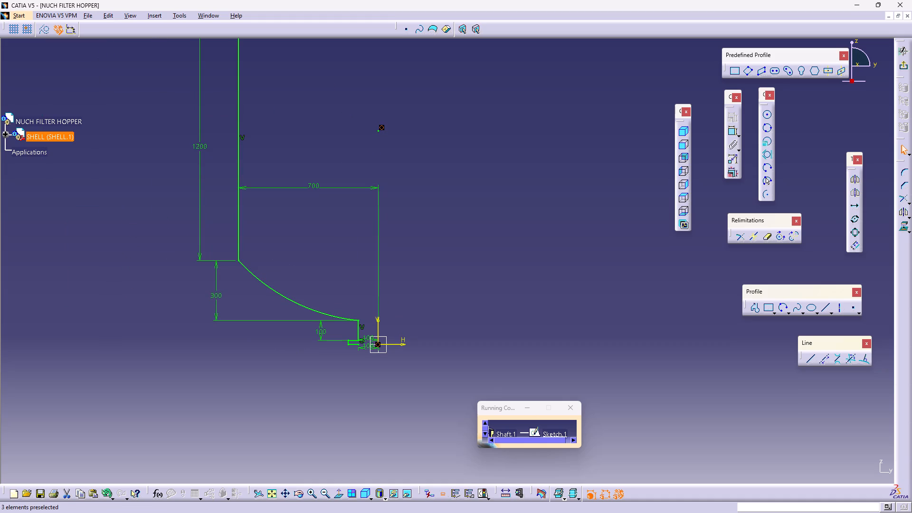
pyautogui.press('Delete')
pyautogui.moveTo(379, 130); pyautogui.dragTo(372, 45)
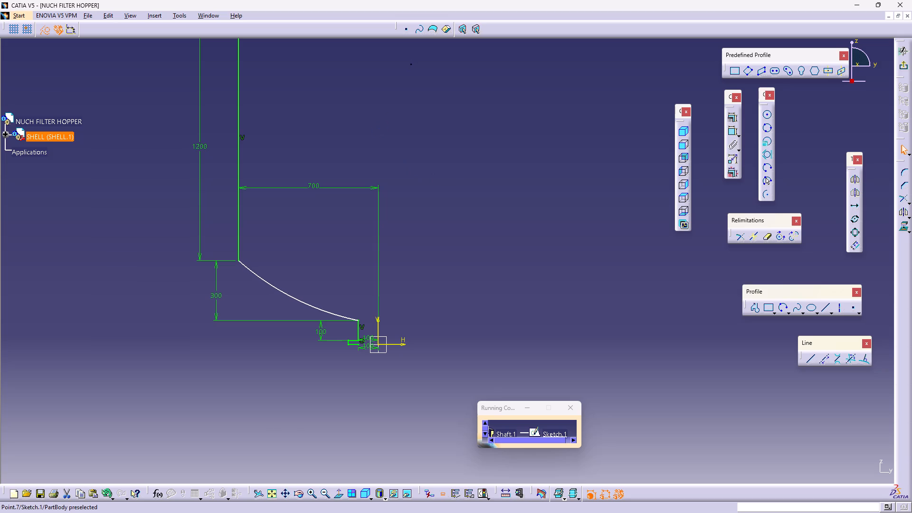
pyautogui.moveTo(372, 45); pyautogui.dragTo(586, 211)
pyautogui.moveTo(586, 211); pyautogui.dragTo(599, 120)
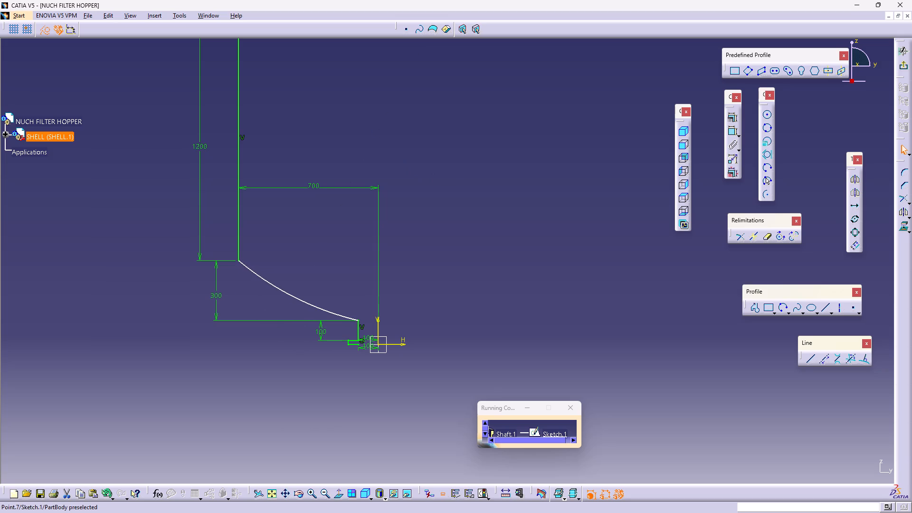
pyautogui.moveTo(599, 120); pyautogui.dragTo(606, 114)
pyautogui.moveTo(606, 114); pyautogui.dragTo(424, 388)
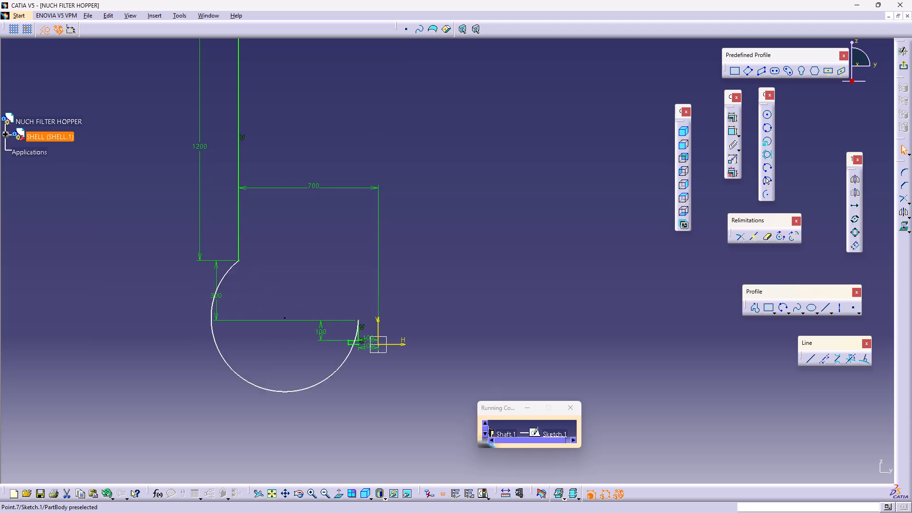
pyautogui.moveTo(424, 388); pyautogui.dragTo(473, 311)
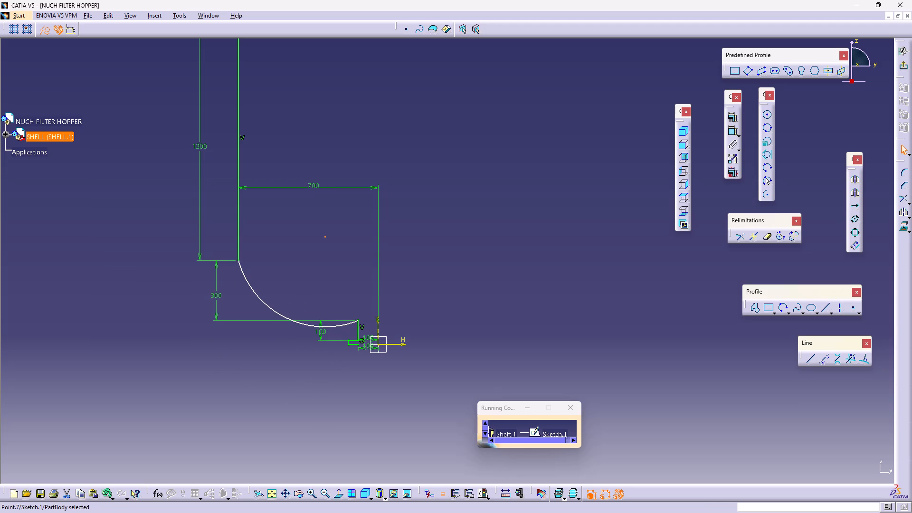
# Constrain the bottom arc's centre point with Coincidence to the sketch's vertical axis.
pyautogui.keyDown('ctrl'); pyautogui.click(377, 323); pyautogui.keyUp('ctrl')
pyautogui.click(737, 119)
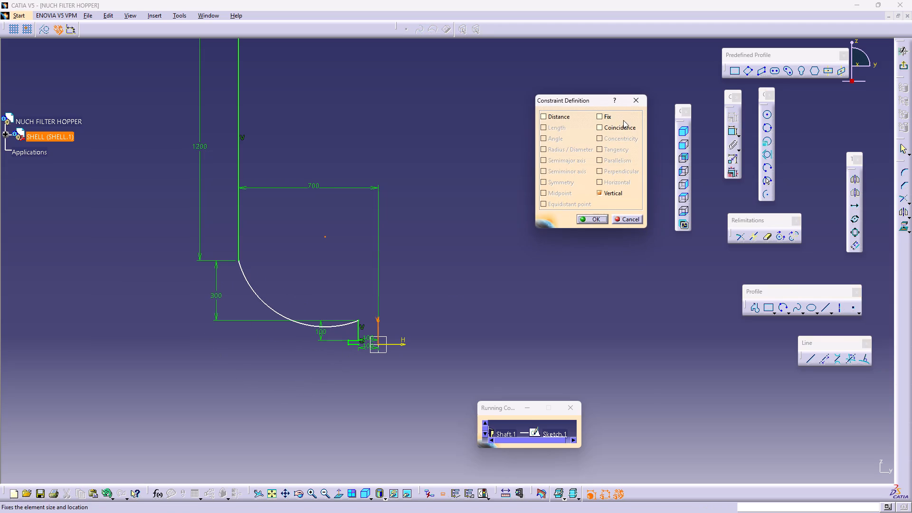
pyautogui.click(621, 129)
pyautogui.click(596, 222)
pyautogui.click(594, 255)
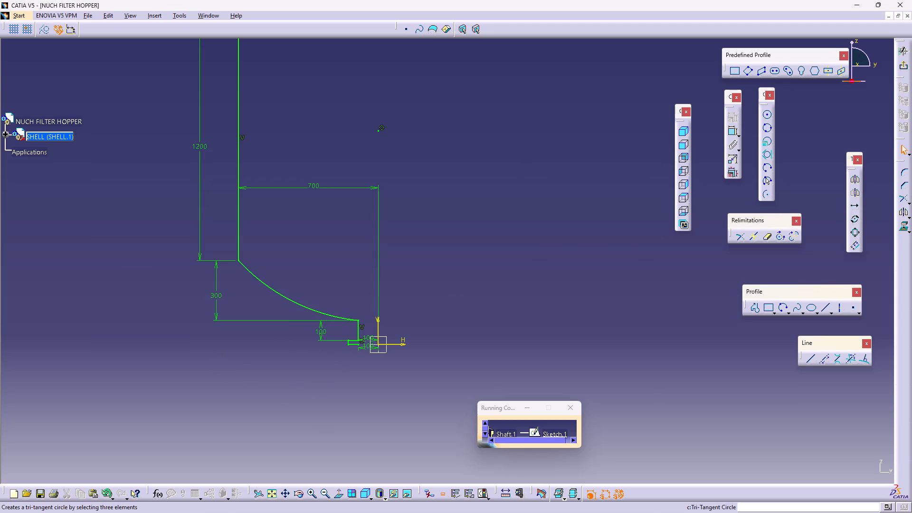
# Exit the profile sketch and apply the Shaft definition with its 20 mm thick profile.
pyautogui.click(908, 67)
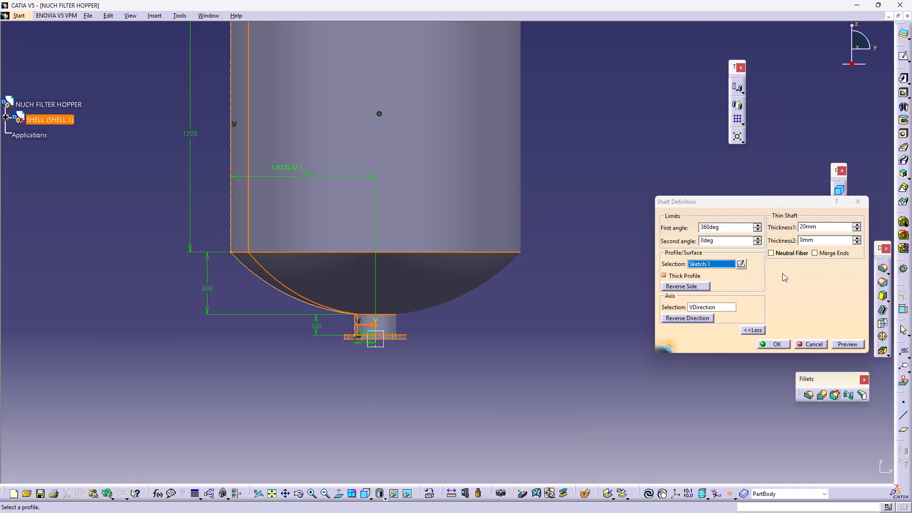
pyautogui.click(774, 342)
pyautogui.click(570, 339)
# Examine the rebuilt shell's rim, interior and outlet opening, finishing with isometric and front views.
pyautogui.moveTo(569, 283); pyautogui.dragTo(589, 292, button='middle')
pyautogui.rightClick(595, 218)
pyautogui.moveTo(590, 236); pyautogui.dragTo(452, 331, button='middle')
pyautogui.moveTo(590, 236); pyautogui.dragTo(441, 410, button='right')
pyautogui.rightClick(440, 409)
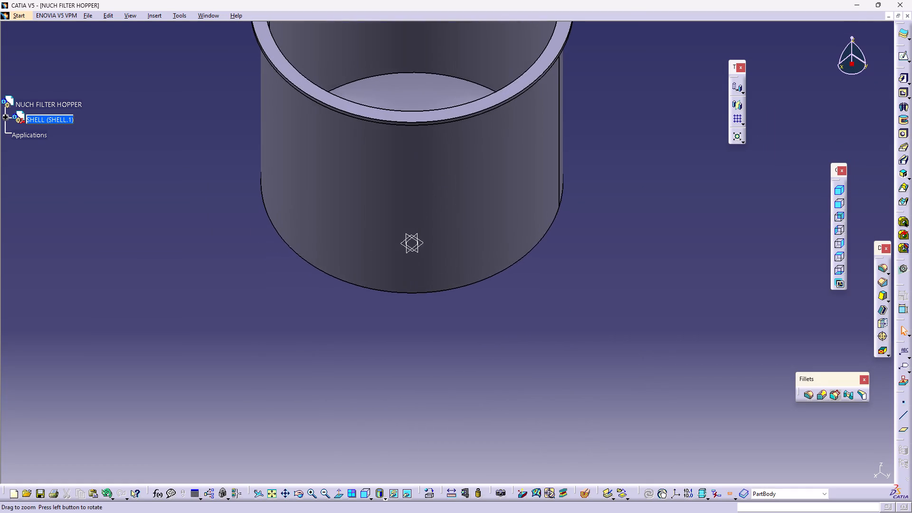
pyautogui.moveTo(452, 331); pyautogui.dragTo(452, 331, button='middle')
pyautogui.moveTo(532, 328); pyautogui.dragTo(321, 366, button='middle')
pyautogui.moveTo(529, 354); pyautogui.dragTo(285, 416, button='right')
pyautogui.moveTo(536, 181); pyautogui.dragTo(524, 295, button='middle')
pyautogui.moveTo(536, 181); pyautogui.dragTo(524, 295, button='right')
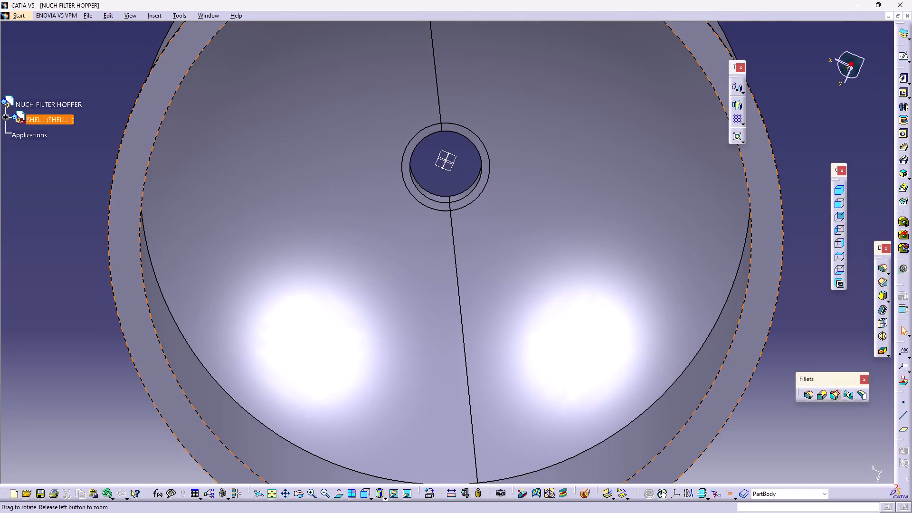
pyautogui.moveTo(524, 295); pyautogui.dragTo(537, 0, button='right')
pyautogui.moveTo(524, 295); pyautogui.dragTo(549, 107, button='middle')
pyautogui.rightClick(537, 0)
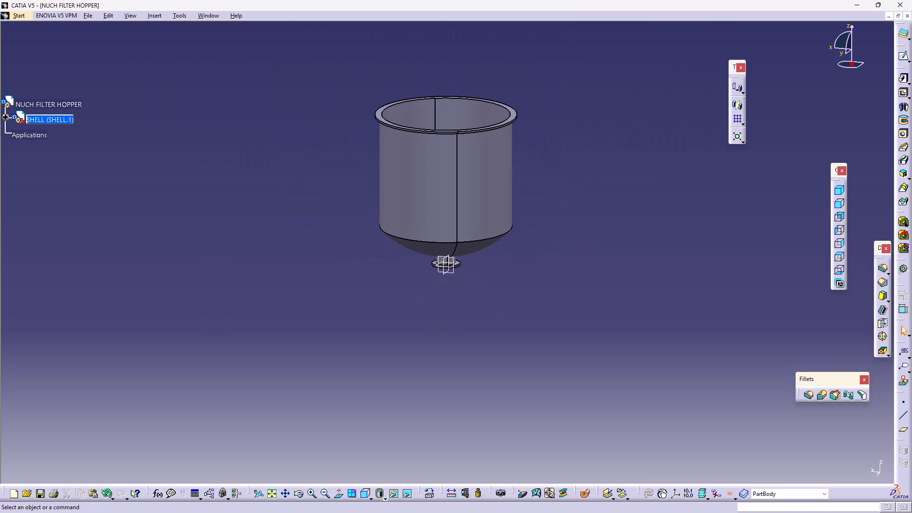
pyautogui.click(840, 186)
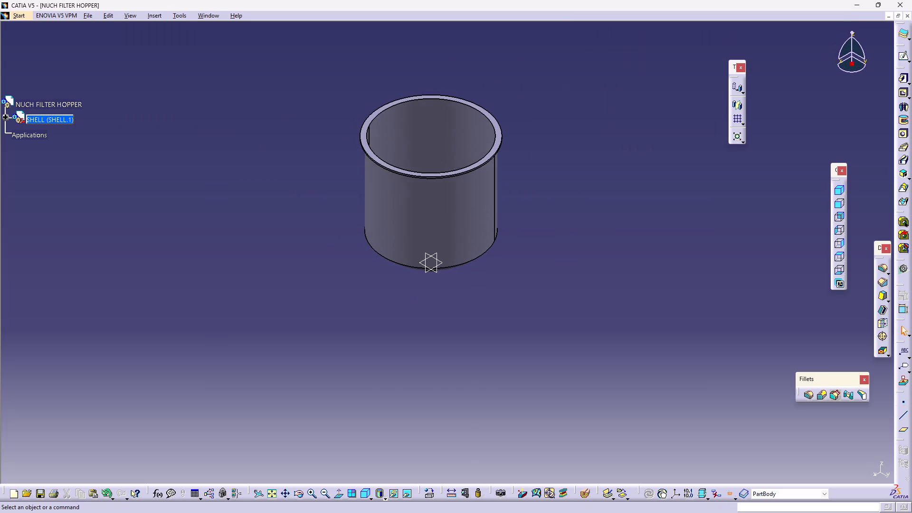
pyautogui.doubleClick(678, 207)
pyautogui.click(678, 202)
pyautogui.click(841, 206)
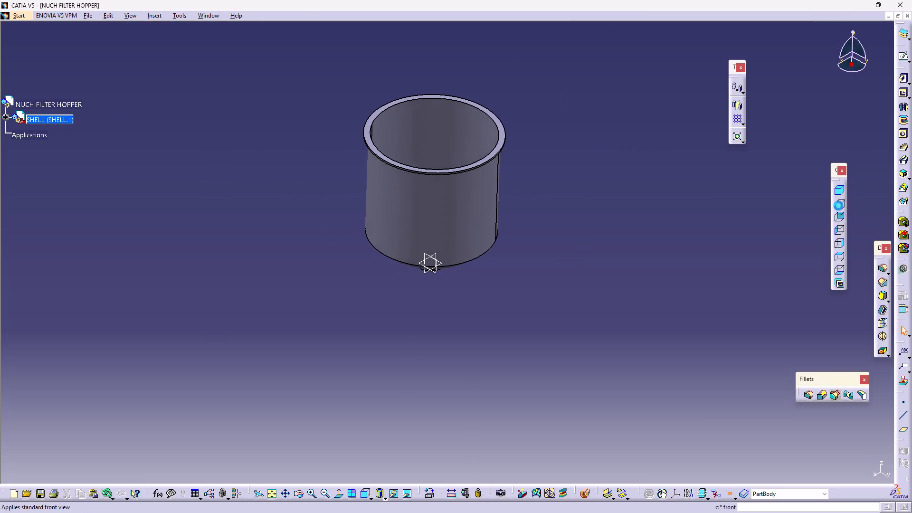
pyautogui.click(833, 204)
pyautogui.click(832, 204)
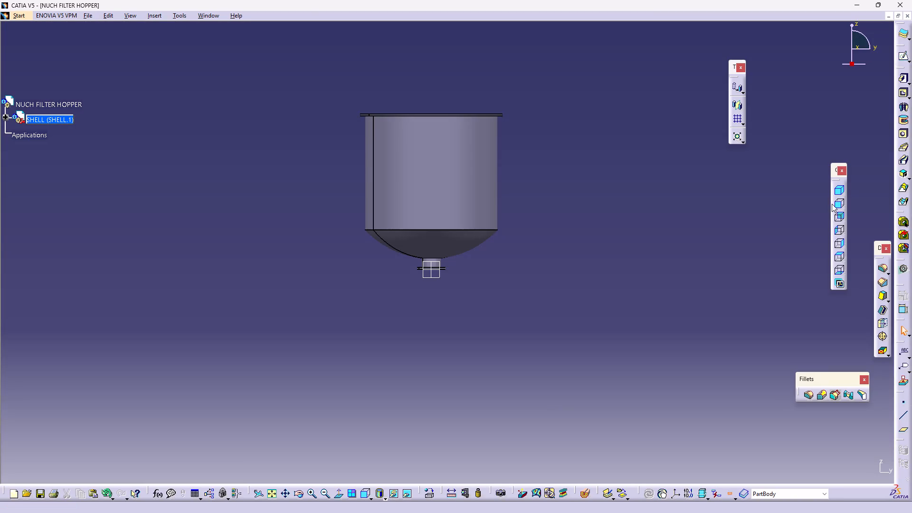
pyautogui.click(832, 204)
pyautogui.click(838, 204)
pyautogui.doubleClick(693, 212)
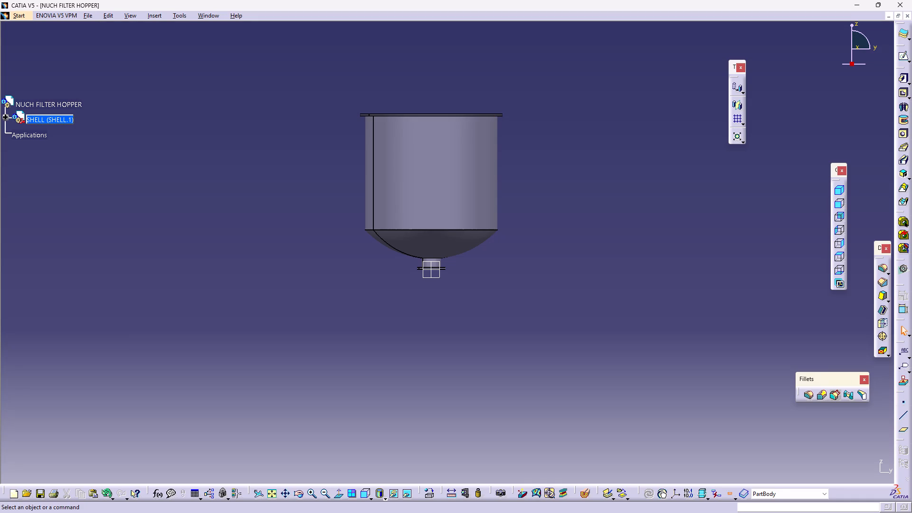
# Activate the top-level NUCH FILTER HOPPER assembly for editing.
pyautogui.doubleClick(68, 103)
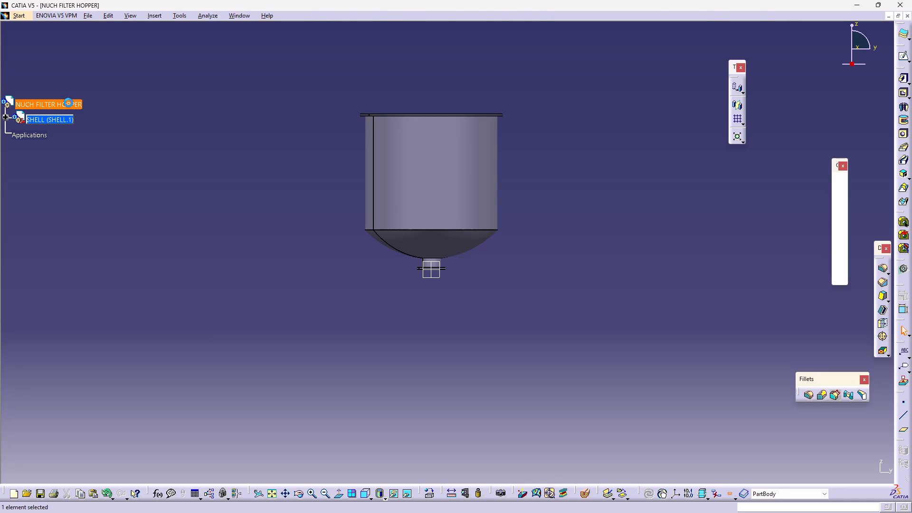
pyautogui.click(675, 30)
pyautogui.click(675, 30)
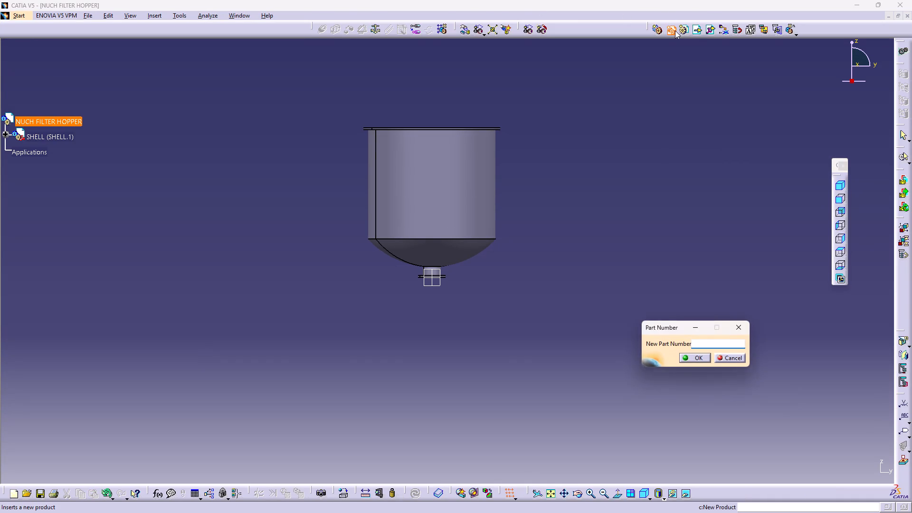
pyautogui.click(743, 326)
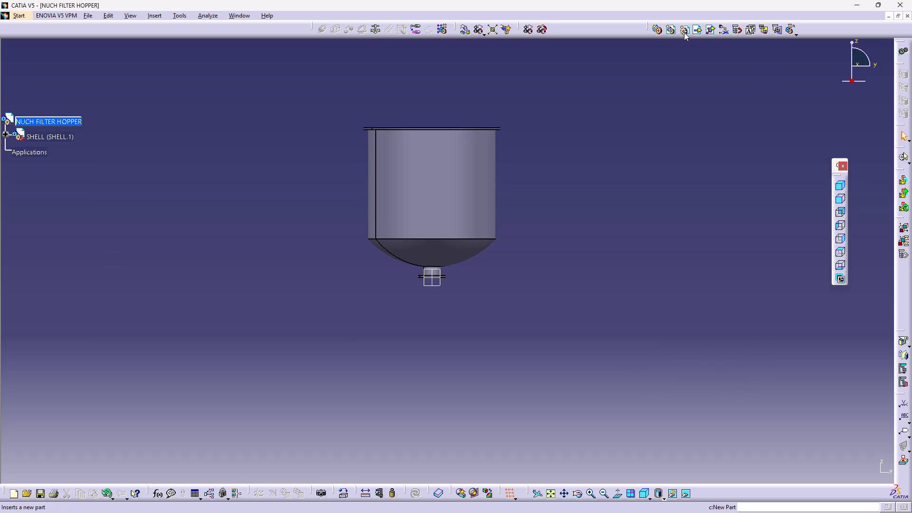
# Insert a new part into the NUCH FILTER HOPPER assembly.
pyautogui.click(684, 32)
pyautogui.click(66, 121)
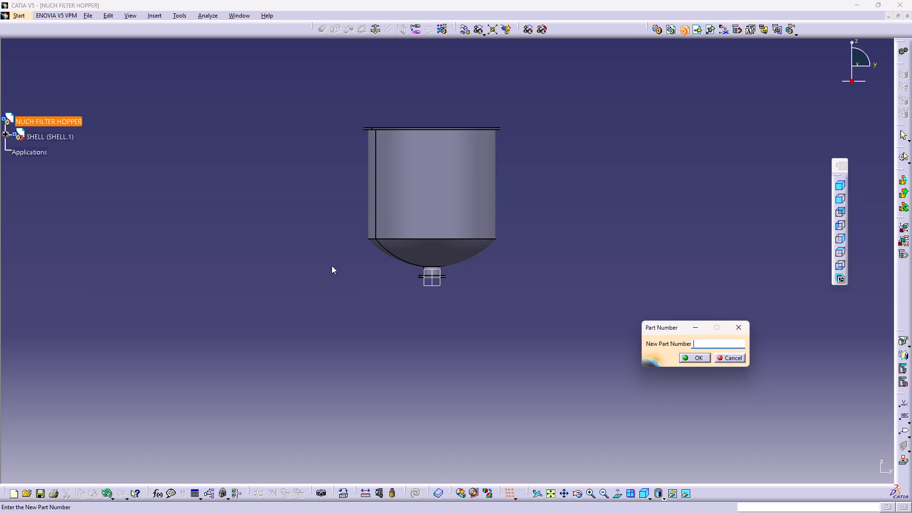
pyautogui.click(729, 343)
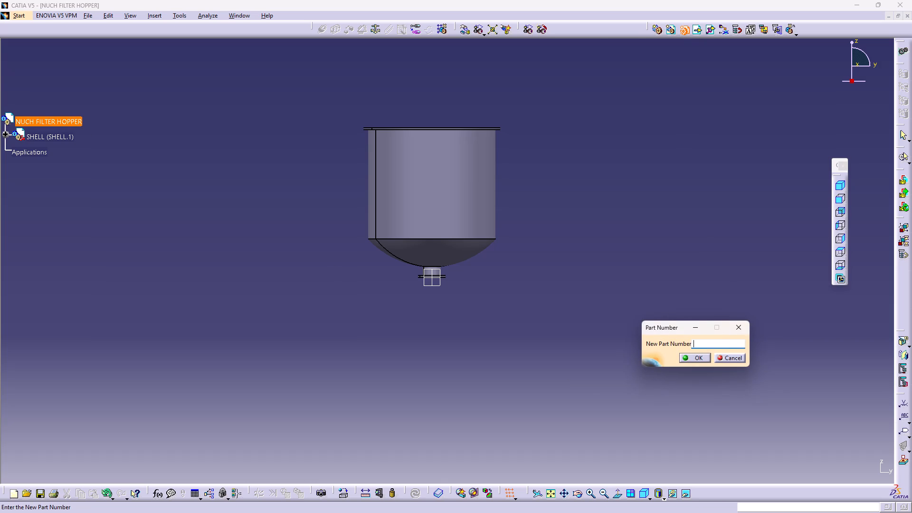
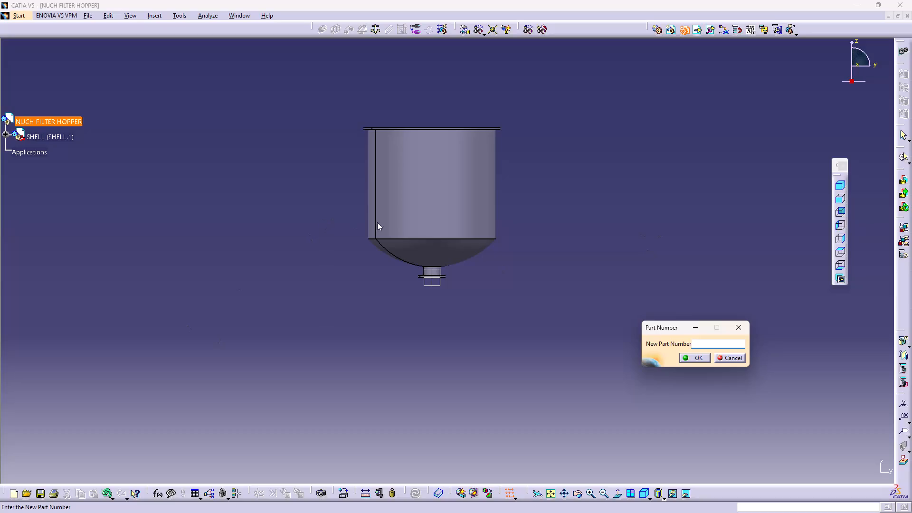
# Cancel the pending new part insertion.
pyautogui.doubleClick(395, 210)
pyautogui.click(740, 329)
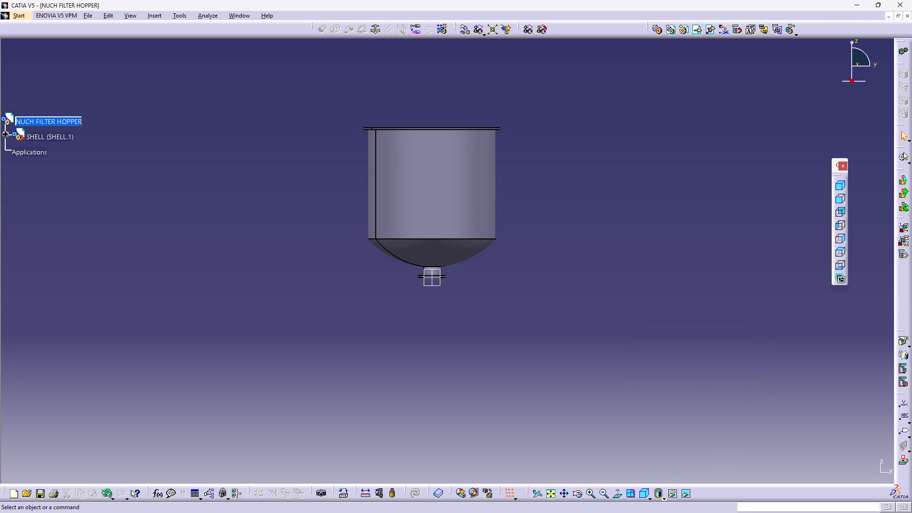
# Activate the SHELL part and set its cylindrical wall height to 1300 mm in the Shaft profile.
pyautogui.click(470, 204)
pyautogui.doubleClick(470, 204)
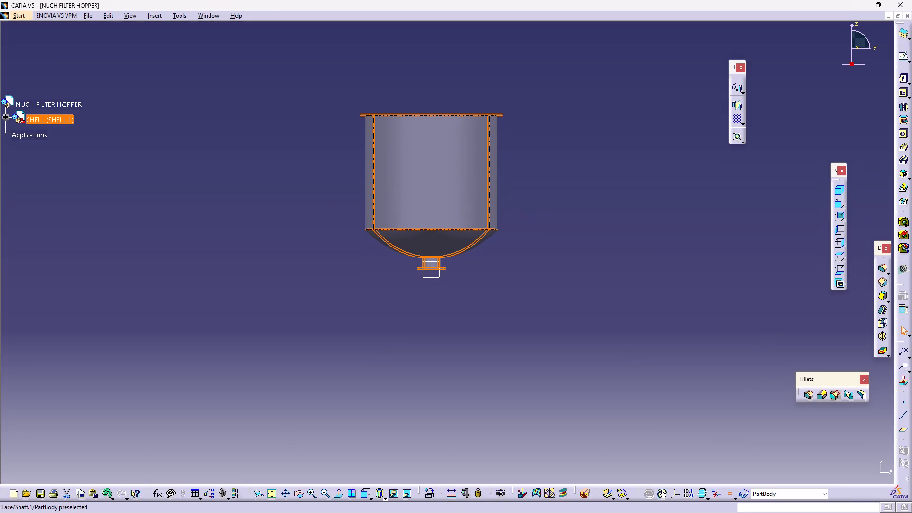
pyautogui.doubleClick(450, 172)
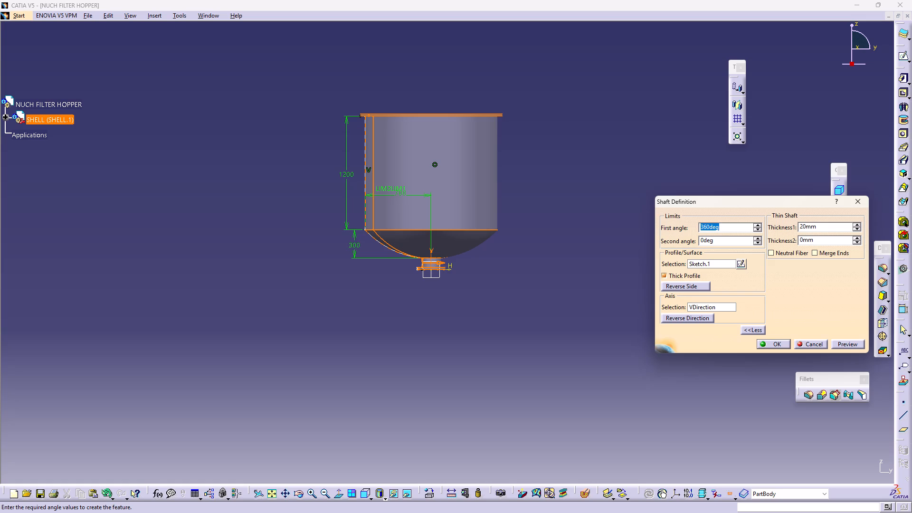
pyautogui.doubleClick(351, 173)
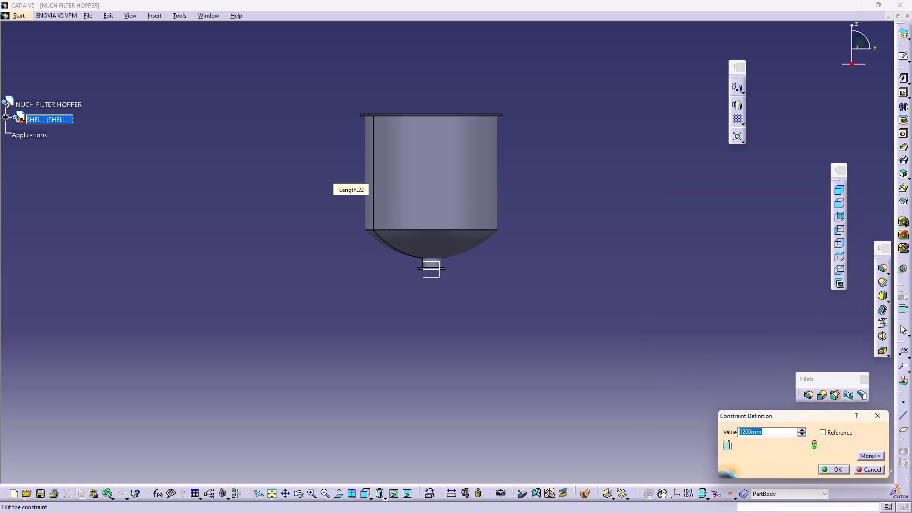
pyautogui.write('1300')
pyautogui.press('Return')
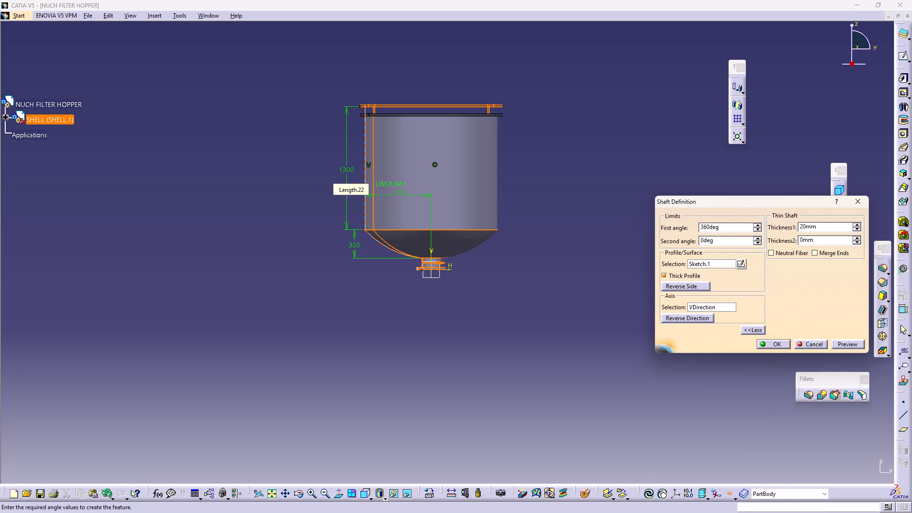
pyautogui.click(769, 348)
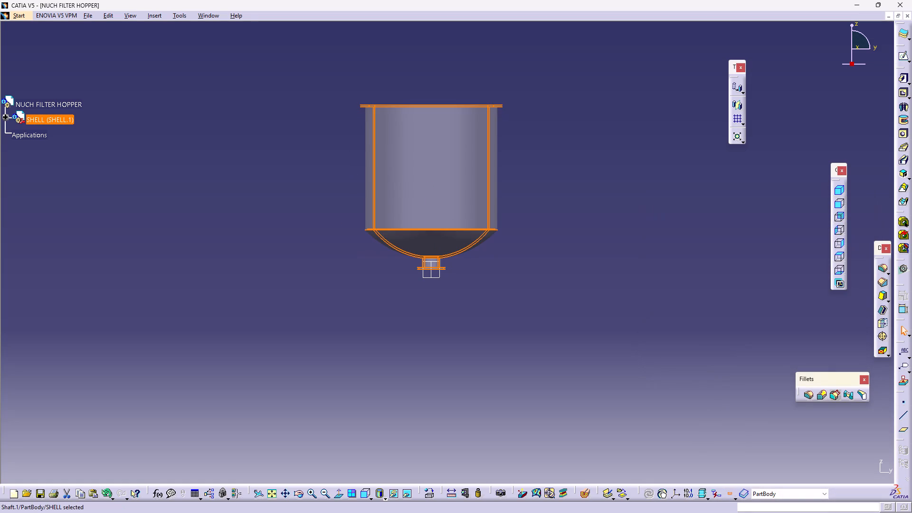
pyautogui.click(577, 247)
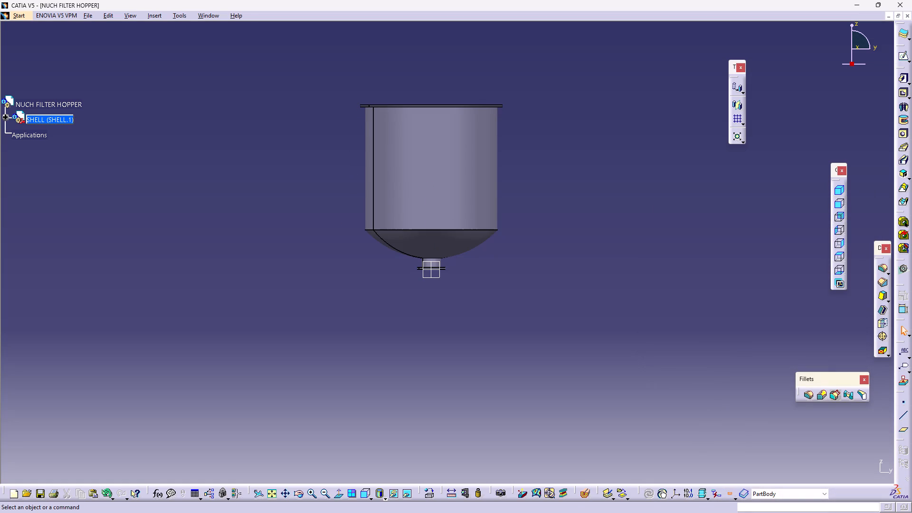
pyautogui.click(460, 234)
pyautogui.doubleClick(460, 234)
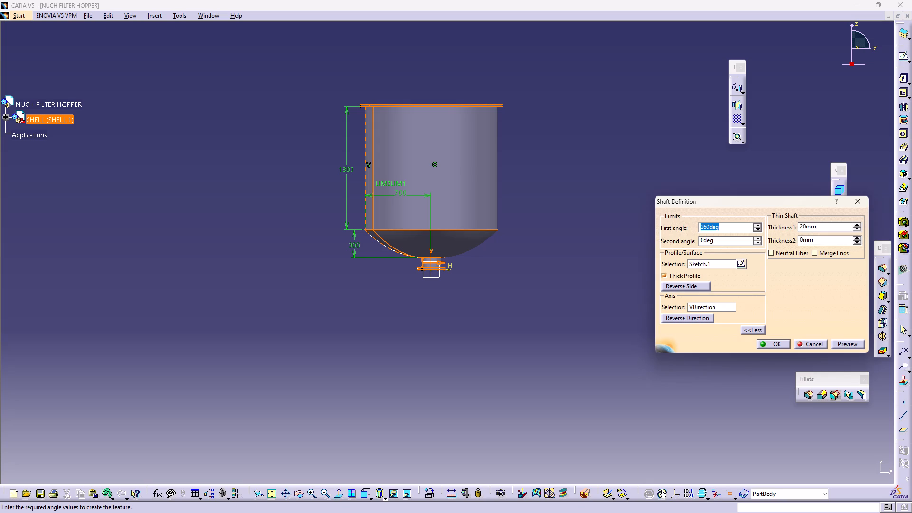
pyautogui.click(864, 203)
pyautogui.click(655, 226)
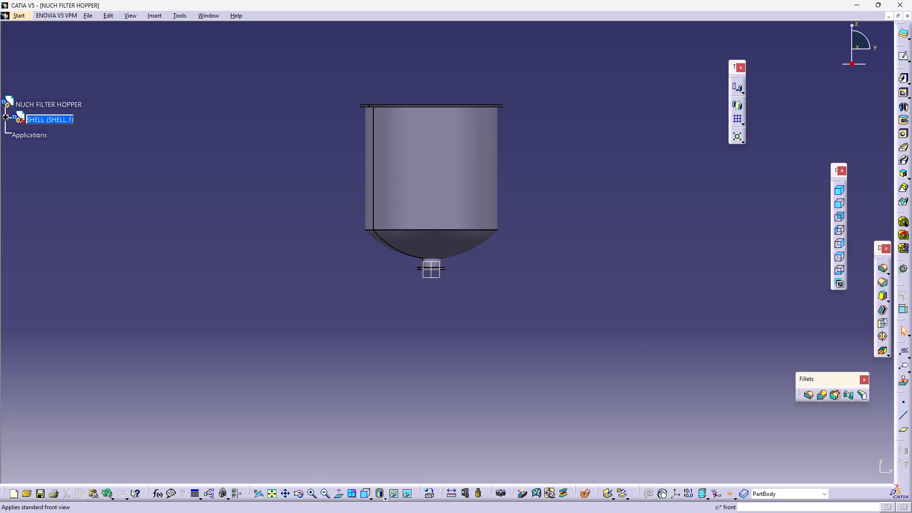
# Activate the top-level NUCH FILTER HOPPER assembly for editing.
pyautogui.click(53, 107)
pyautogui.doubleClick(53, 107)
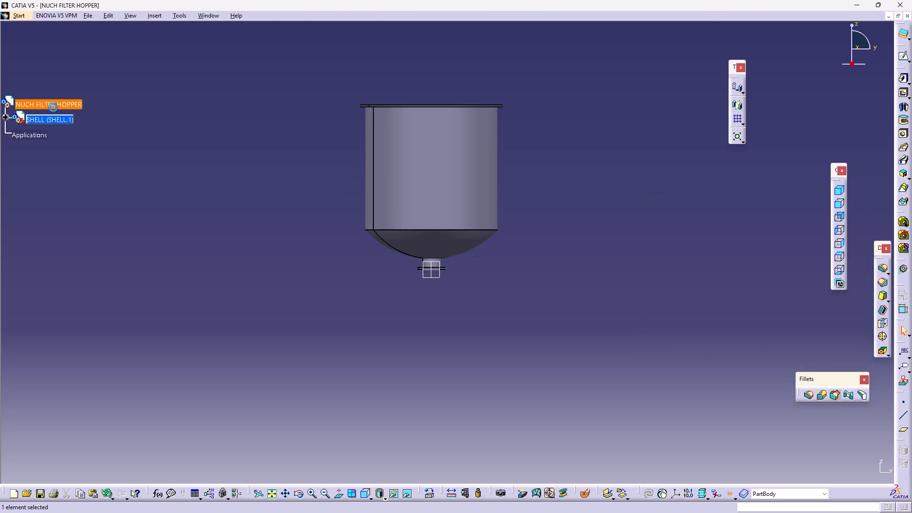
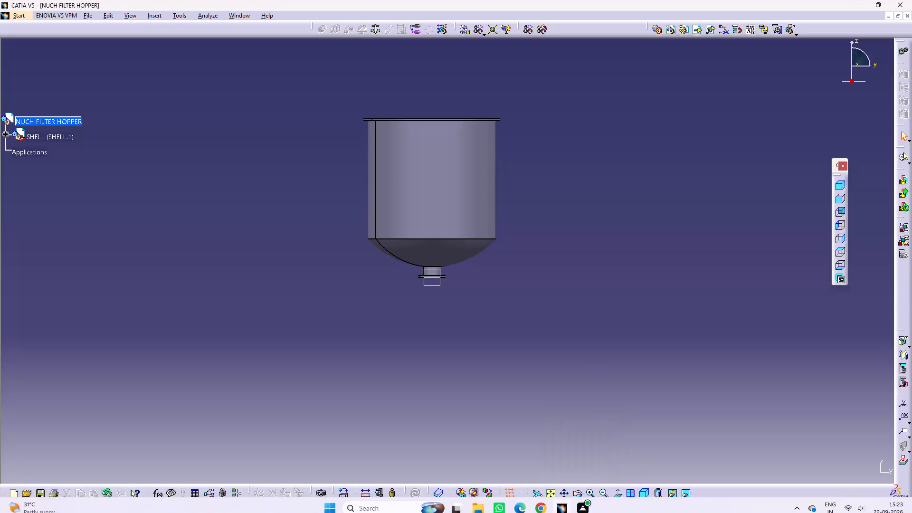
# Examine the SHELL body from above, along its wall and from the front, including the bottom outlet.
pyautogui.click(623, 291)
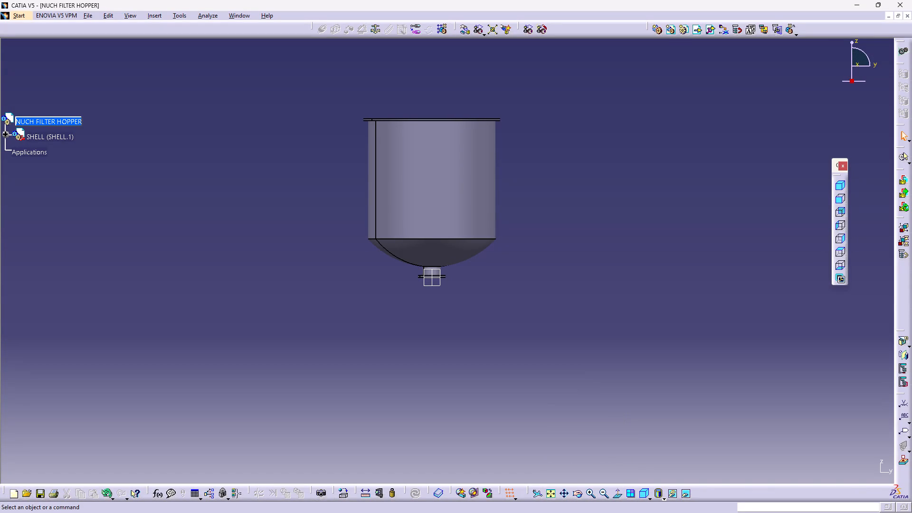
pyautogui.moveTo(560, 209); pyautogui.dragTo(503, 352, button='middle')
pyautogui.moveTo(549, 246); pyautogui.dragTo(503, 352, button='right')
pyautogui.moveTo(478, 320); pyautogui.dragTo(611, 262, button='middle')
pyautogui.rightClick(595, 328)
pyautogui.moveTo(674, 235); pyautogui.dragTo(521, 389, button='middle')
pyautogui.moveTo(557, 363); pyautogui.dragTo(521, 389, button='right')
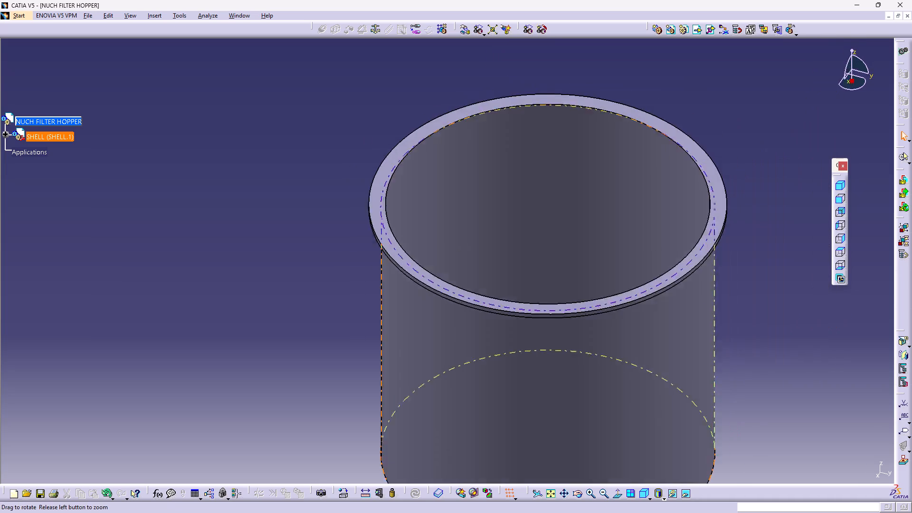
pyautogui.moveTo(521, 389); pyautogui.dragTo(528, 303, button='right')
pyautogui.moveTo(521, 389); pyautogui.dragTo(547, 229, button='middle')
pyautogui.moveTo(591, 340); pyautogui.dragTo(573, 235, button='middle')
pyautogui.moveTo(607, 416); pyautogui.dragTo(594, 379, button='middle')
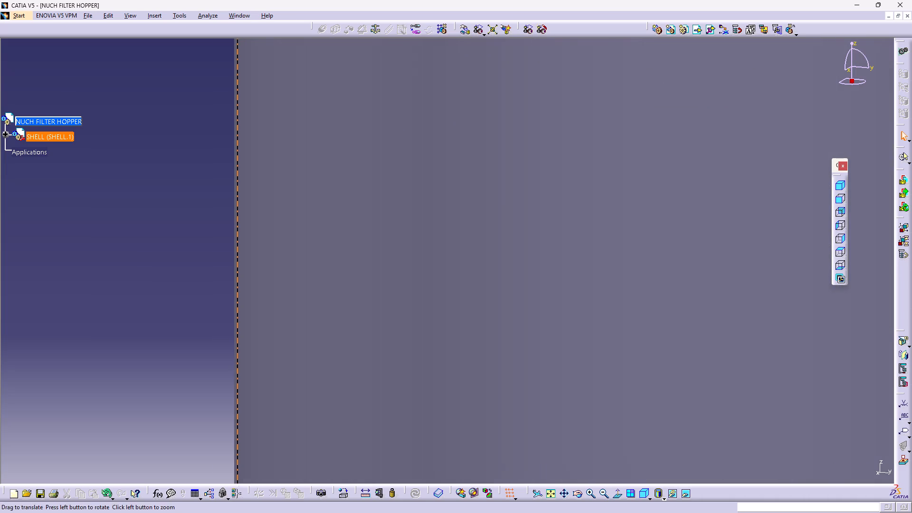
pyautogui.moveTo(594, 379); pyautogui.dragTo(610, 288, button='middle')
pyautogui.rightClick(575, 218)
pyautogui.click(840, 199)
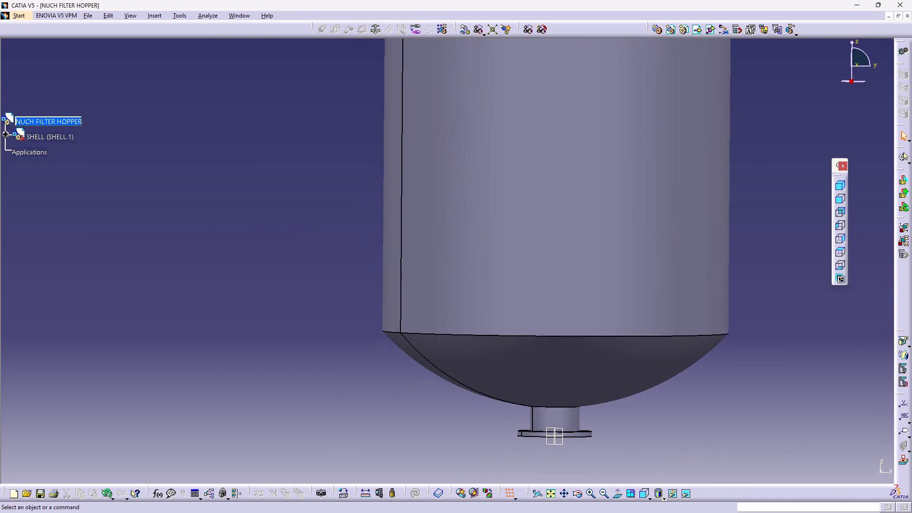
pyautogui.moveTo(742, 223); pyautogui.dragTo(699, 246, button='middle')
pyautogui.rightClick(693, 218)
pyautogui.moveTo(676, 249); pyautogui.dragTo(684, 288, button='middle')
pyautogui.doubleClick(697, 253)
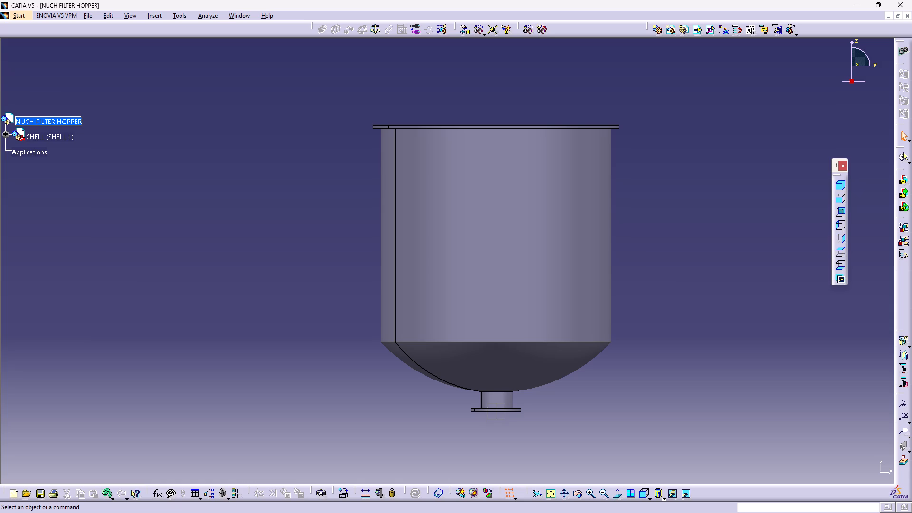
pyautogui.moveTo(692, 246); pyautogui.dragTo(704, 230, button='middle')
pyautogui.rightClick(696, 221)
pyautogui.click(704, 230)
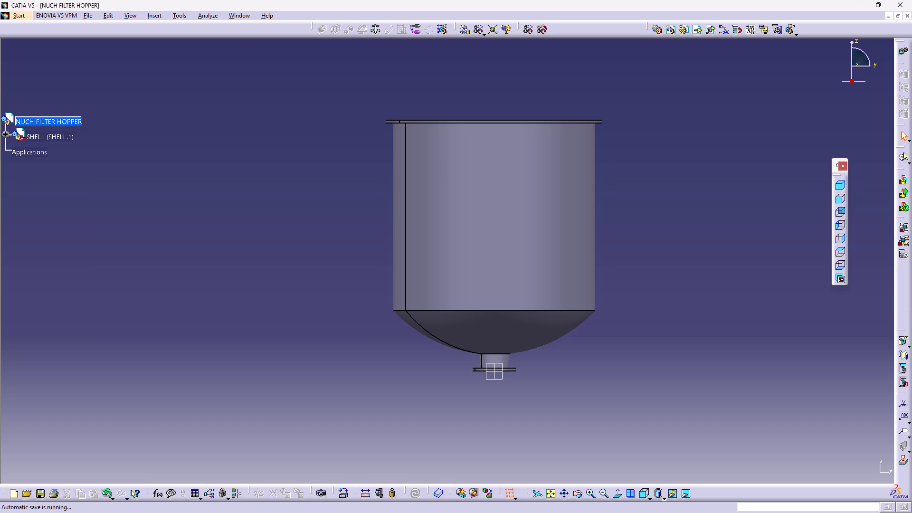
# Open the SHELL's Shaft profile sketch and move the outlet neck's 100 mm height dimension in line with the 300 mm dimension.
pyautogui.doubleClick(532, 261)
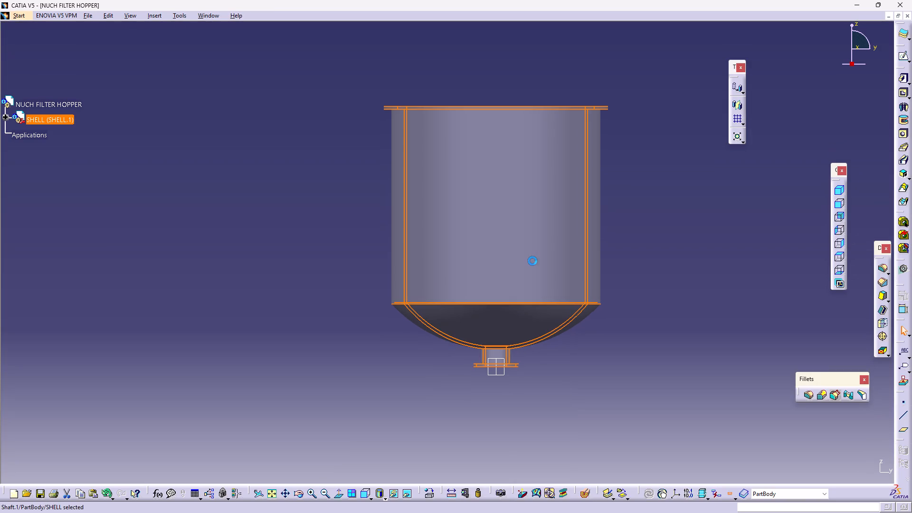
pyautogui.doubleClick(533, 261)
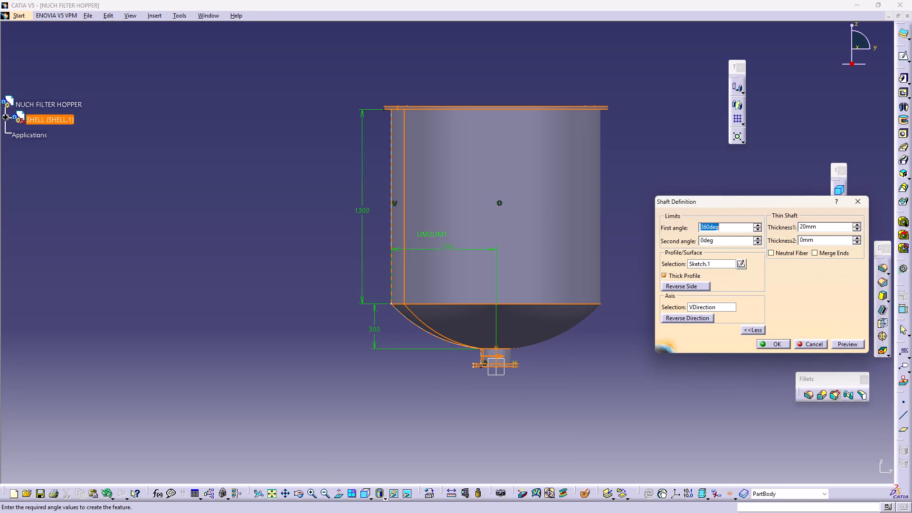
pyautogui.click(740, 264)
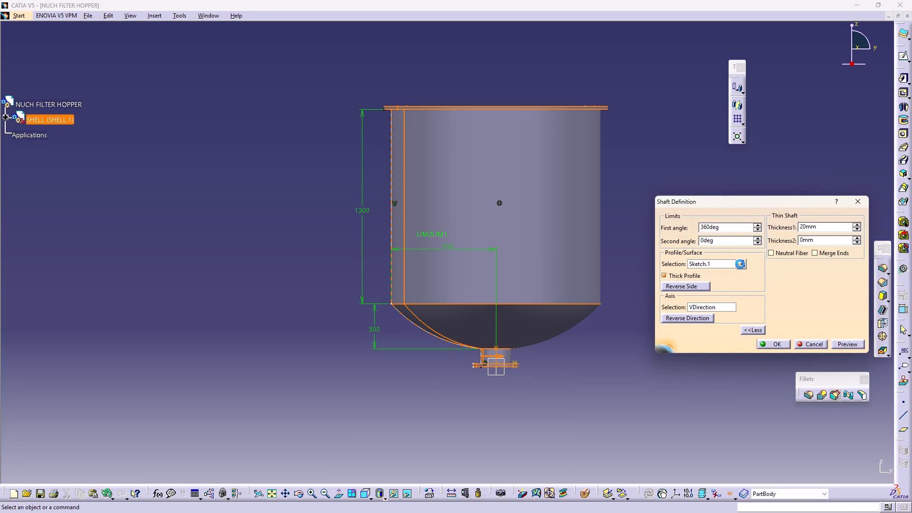
pyautogui.moveTo(570, 341); pyautogui.dragTo(602, 224, button='middle')
pyautogui.rightClick(581, 271)
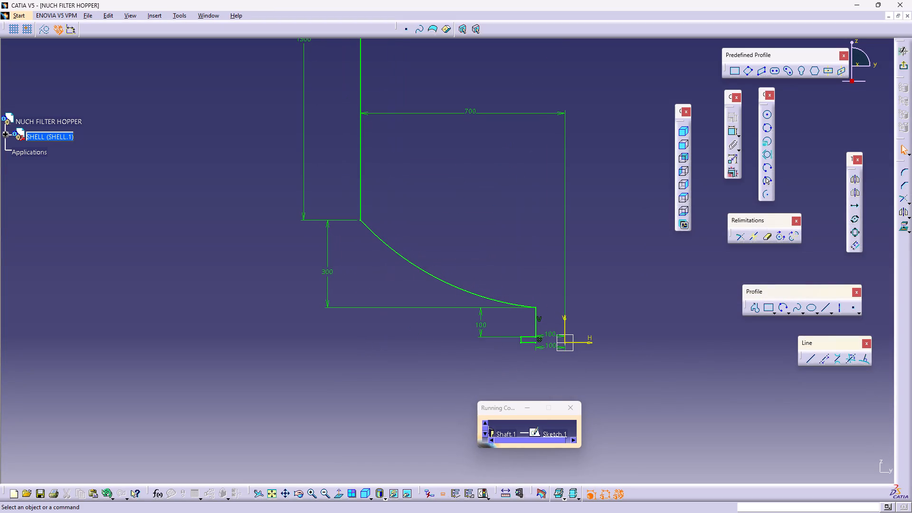
pyautogui.moveTo(479, 326); pyautogui.dragTo(360, 319)
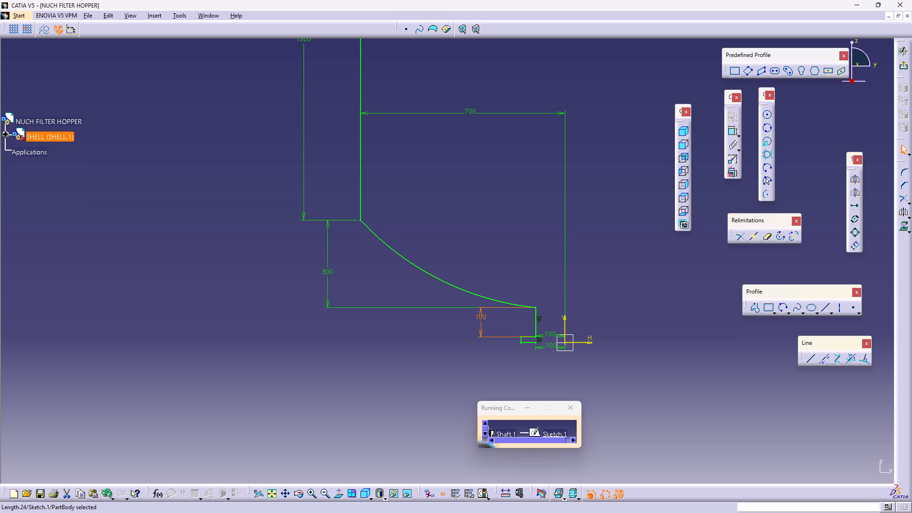
pyautogui.moveTo(360, 319); pyautogui.dragTo(374, 321)
pyautogui.moveTo(479, 334); pyautogui.dragTo(323, 339)
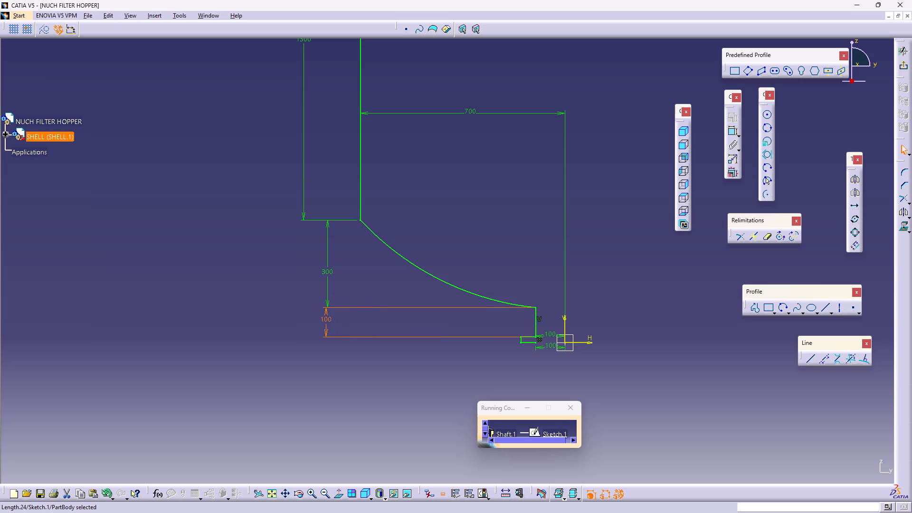
pyautogui.moveTo(323, 339); pyautogui.dragTo(326, 341)
# Move the outlet flange's 20 mm thickness dimension outward, in line beneath the neck's 100 mm height dimension.
pyautogui.moveTo(530, 368); pyautogui.dragTo(519, 224, button='middle')
pyautogui.rightClick(502, 285)
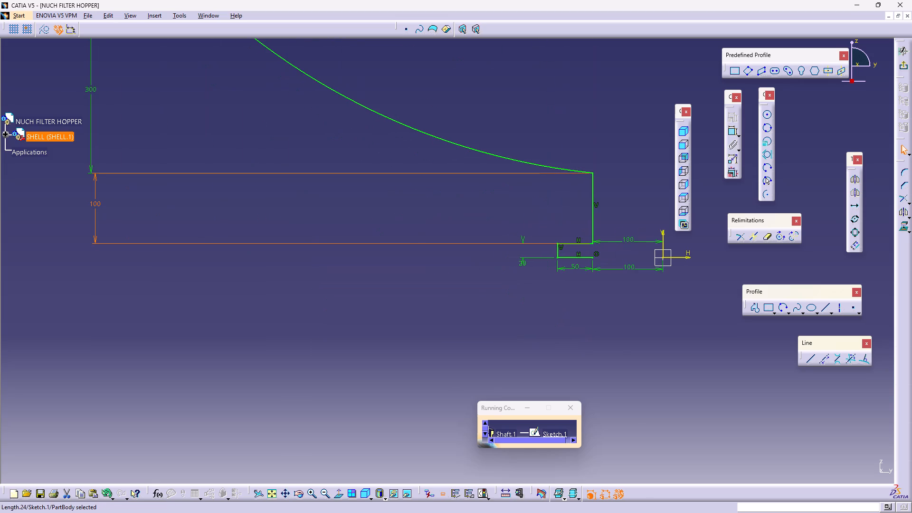
pyautogui.moveTo(520, 263); pyautogui.dragTo(523, 258)
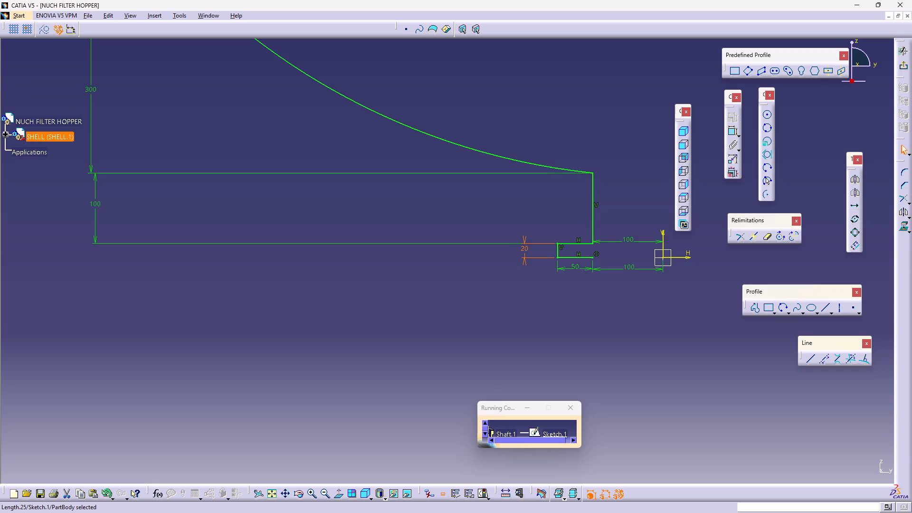
pyautogui.moveTo(523, 258); pyautogui.dragTo(524, 260)
pyautogui.moveTo(529, 265); pyautogui.dragTo(407, 268)
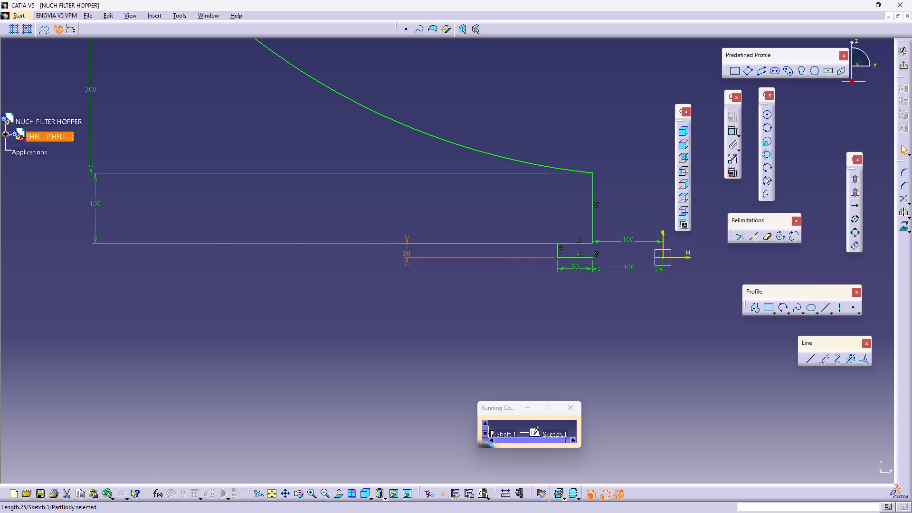
pyautogui.moveTo(407, 268); pyautogui.dragTo(197, 247)
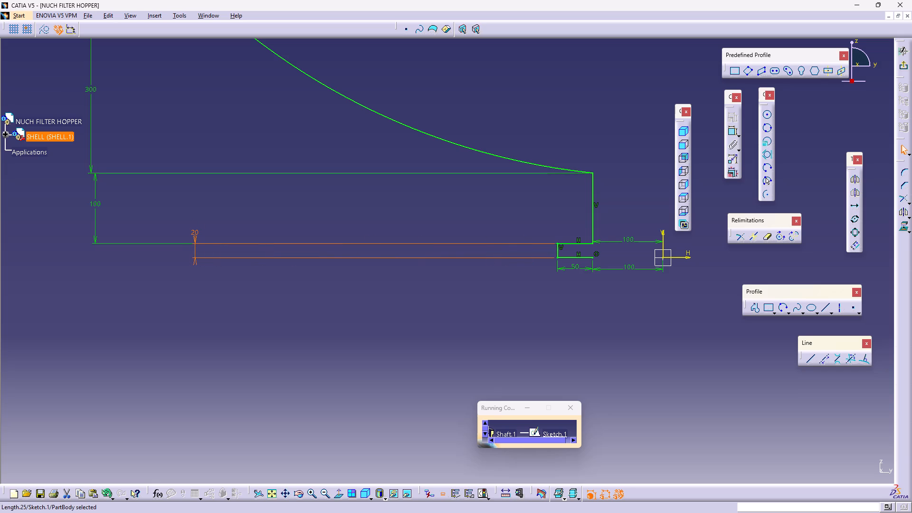
pyautogui.moveTo(195, 238); pyautogui.dragTo(100, 251)
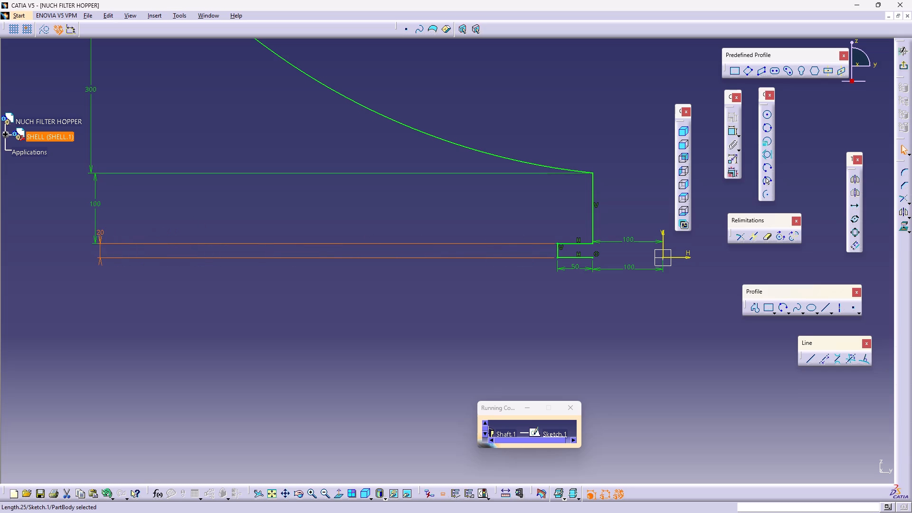
pyautogui.moveTo(100, 251); pyautogui.dragTo(95, 254)
pyautogui.click(95, 254)
pyautogui.moveTo(95, 240); pyautogui.dragTo(90, 240)
pyautogui.moveTo(90, 240); pyautogui.dragTo(94, 248)
pyautogui.moveTo(94, 248); pyautogui.dragTo(95, 248)
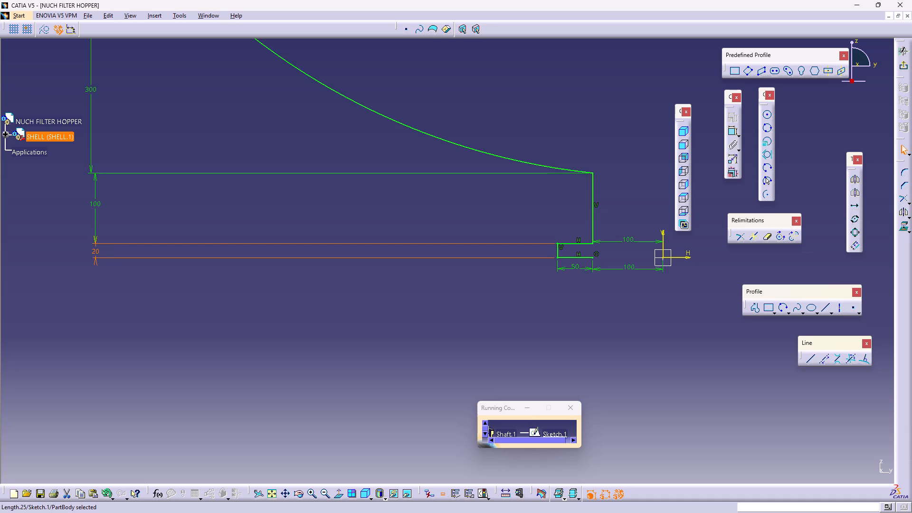
pyautogui.moveTo(95, 248); pyautogui.dragTo(95, 249)
pyautogui.click(145, 323)
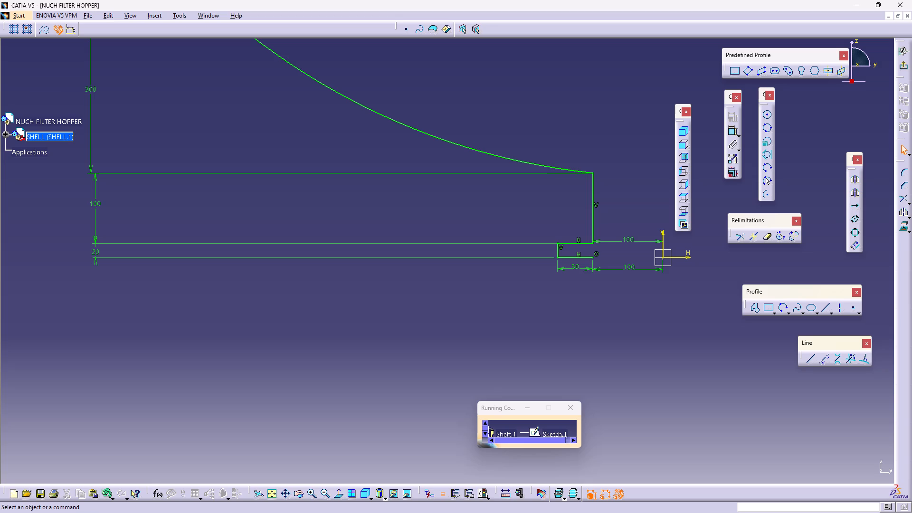
# Exit the profile sketch and accept the SHELL's Shaft definition.
pyautogui.moveTo(554, 350); pyautogui.dragTo(560, 367, button='middle')
pyautogui.rightClick(551, 349)
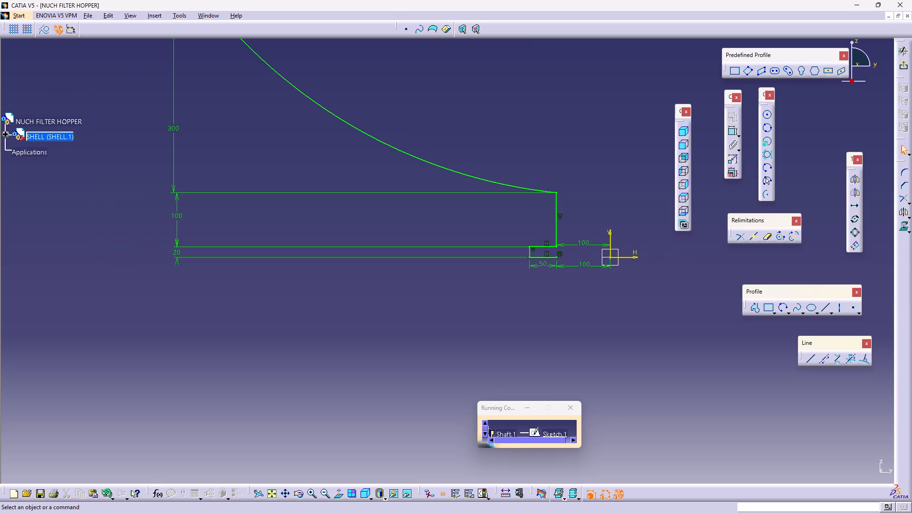
pyautogui.moveTo(509, 328); pyautogui.dragTo(524, 334, button='middle')
pyautogui.rightClick(522, 319)
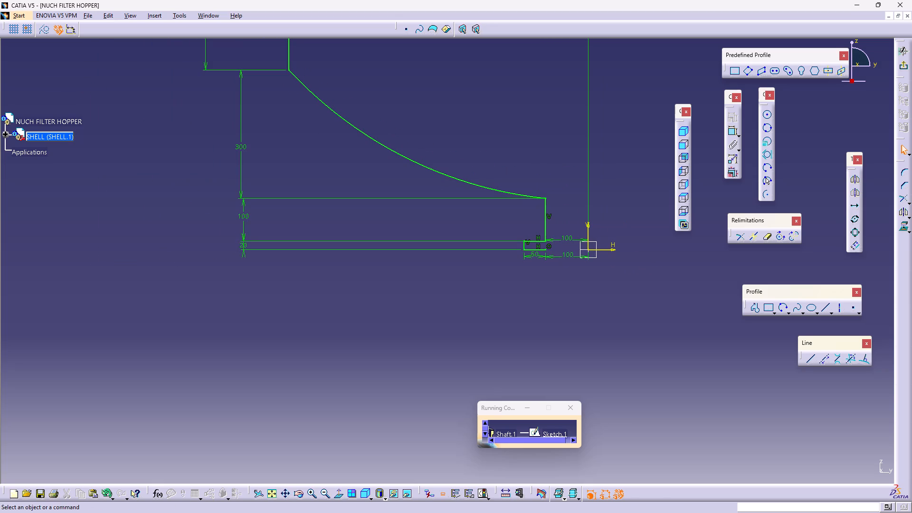
pyautogui.click(904, 67)
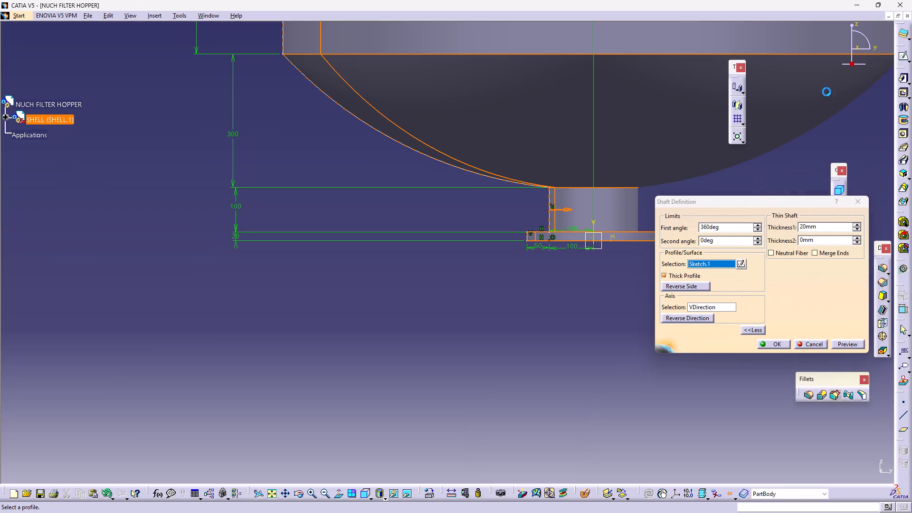
pyautogui.click(778, 344)
pyautogui.click(653, 379)
# Activate the top-level NUCH FILTER HOPPER assembly and insert a new part numbered N1, choosing to define a new origin point.
pyautogui.moveTo(667, 245); pyautogui.dragTo(667, 246, button='middle')
pyautogui.rightClick(667, 245)
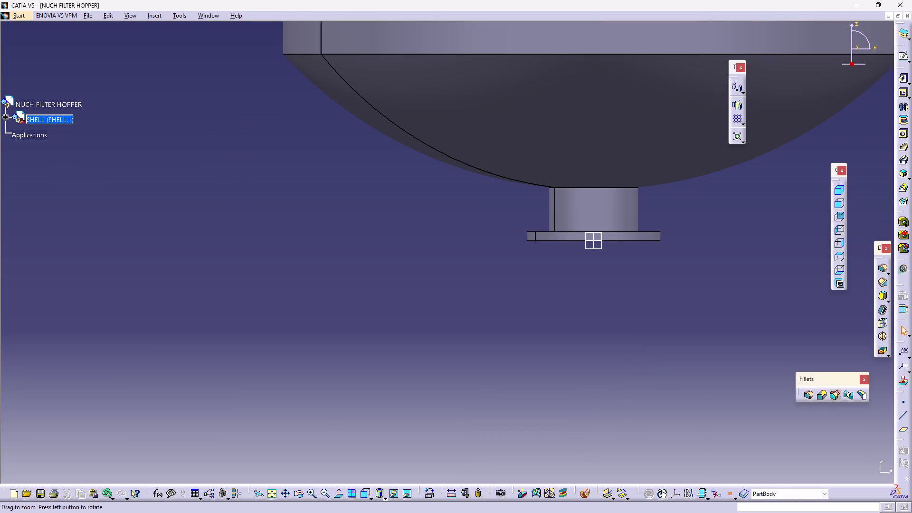
pyautogui.moveTo(667, 246); pyautogui.dragTo(630, 334, button='middle')
pyautogui.moveTo(599, 186); pyautogui.dragTo(611, 290, button='middle')
pyautogui.doubleClick(691, 199)
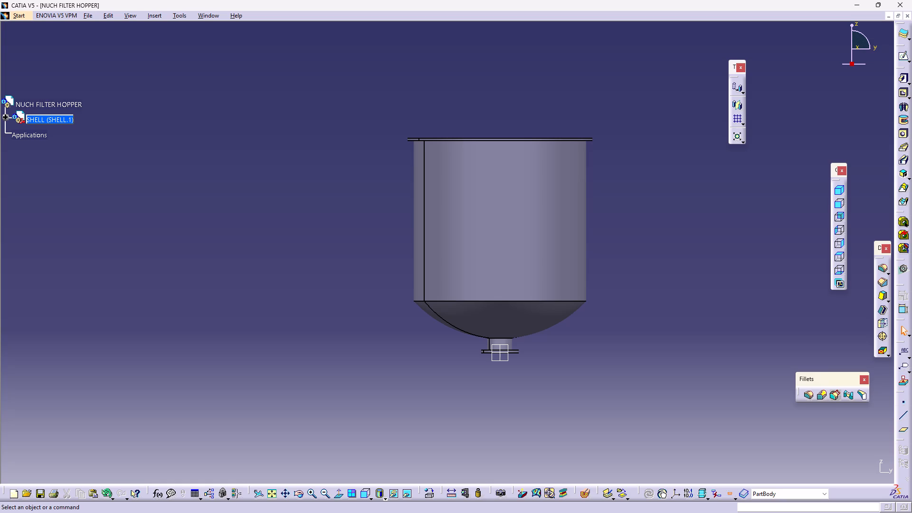
pyautogui.doubleClick(64, 105)
pyautogui.click(684, 32)
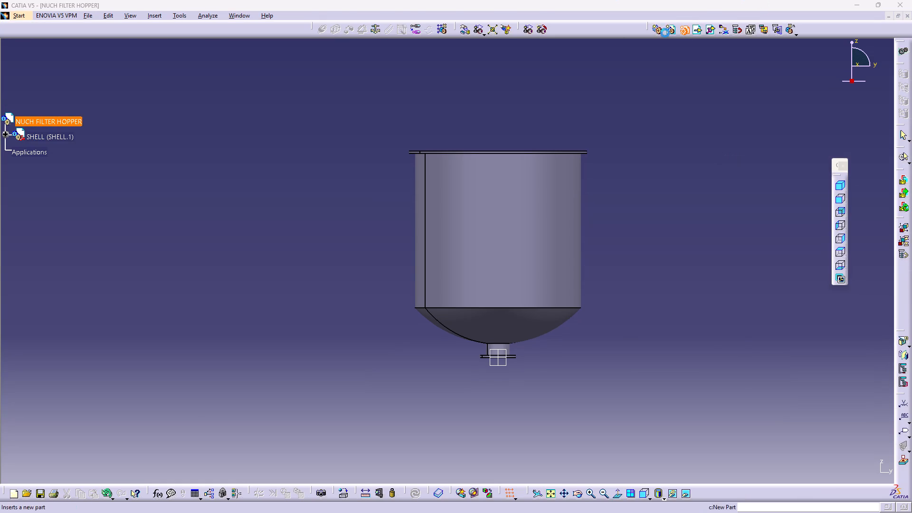
pyautogui.click(712, 341)
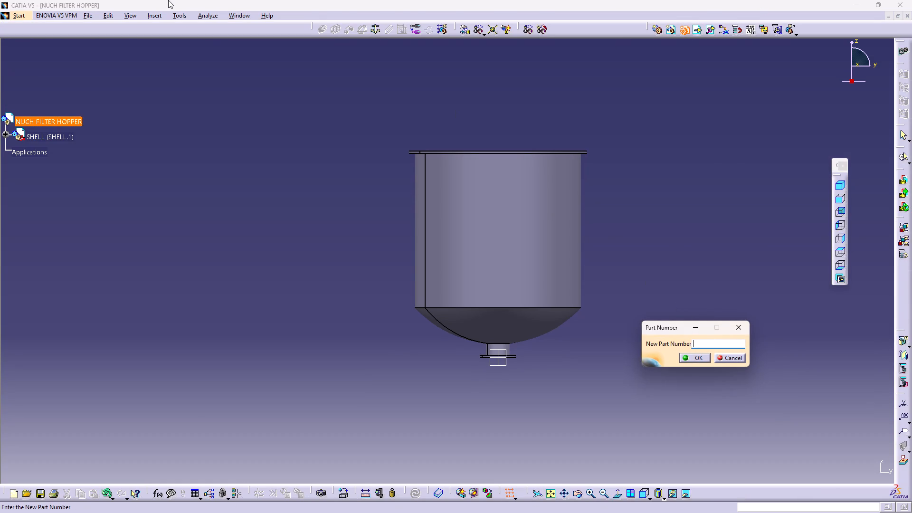
pyautogui.press('n')
pyautogui.press('1')
pyautogui.press('Return')
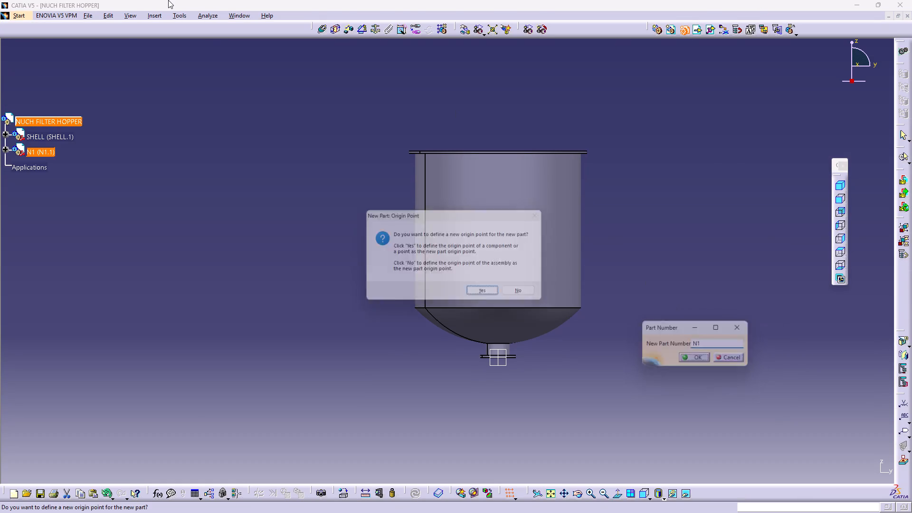
pyautogui.press('Return')
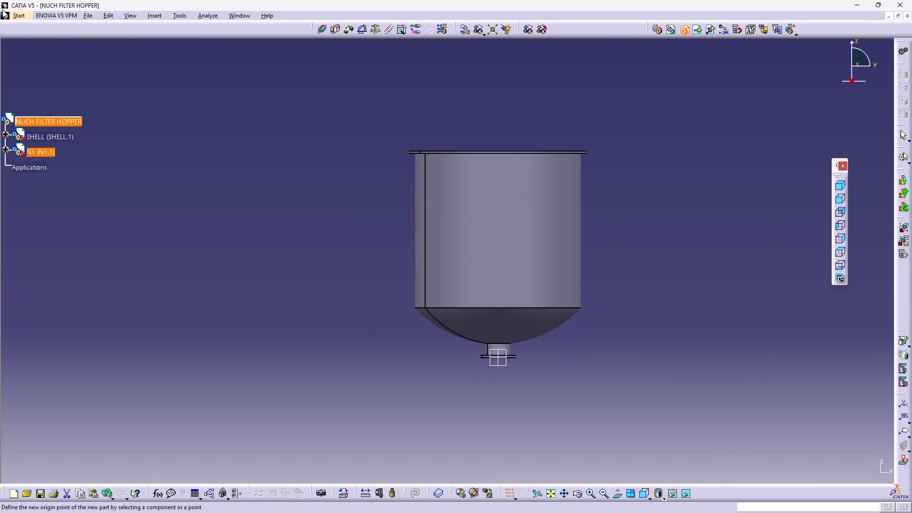
# Expand the N1 component in the specification tree, reposition the tree, and activate the N1 part for editing.
pyautogui.click(5, 152)
pyautogui.moveTo(5, 160); pyautogui.dragTo(7, 158)
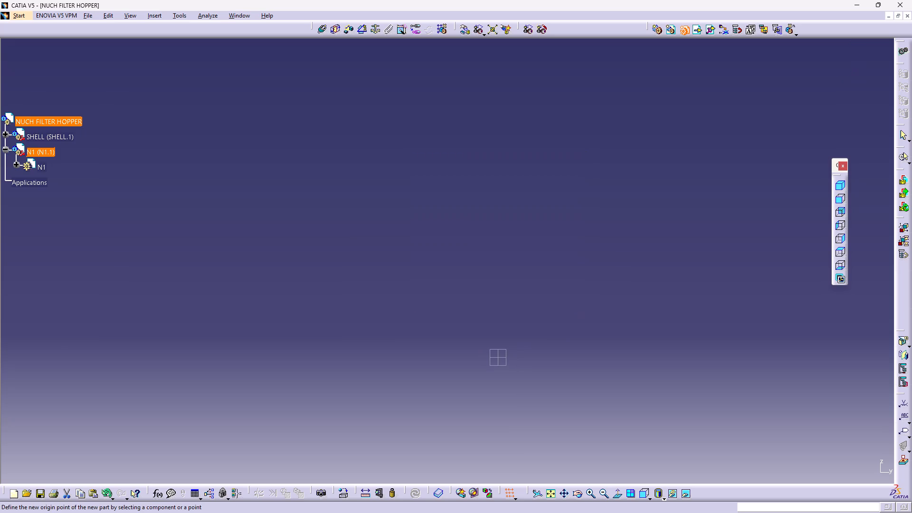
pyautogui.moveTo(7, 158); pyautogui.dragTo(28, 137)
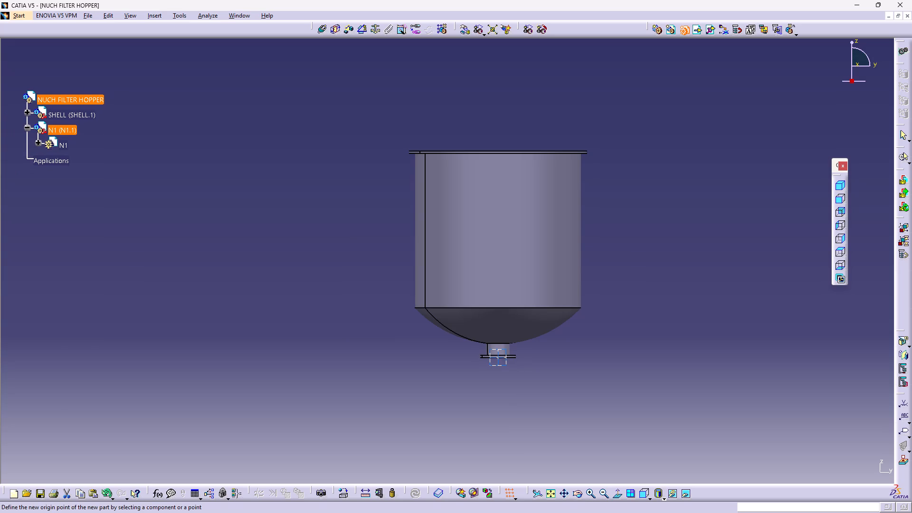
pyautogui.doubleClick(66, 145)
pyautogui.click(302, 324)
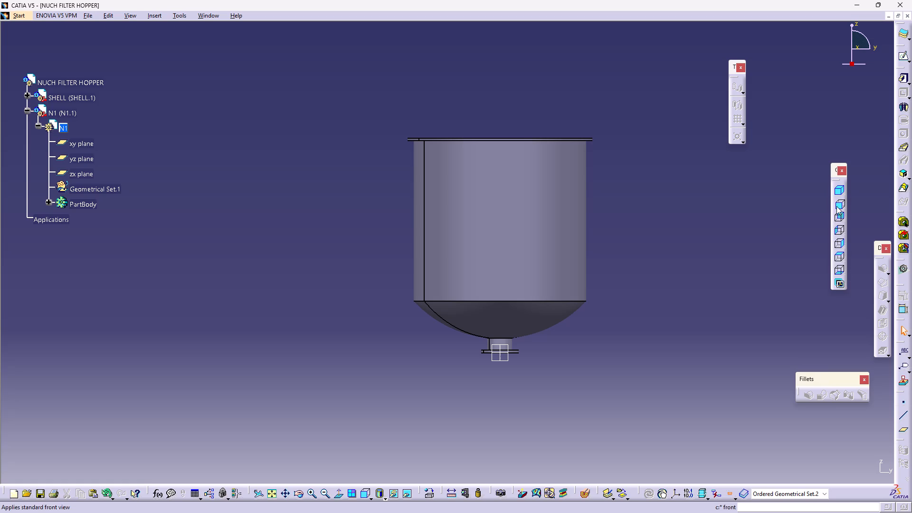
# Start a sketch on N1's zx plane and draw a circle about 301 mm in diameter on the vertical axis, partway up the shell wall.
pyautogui.click(903, 55)
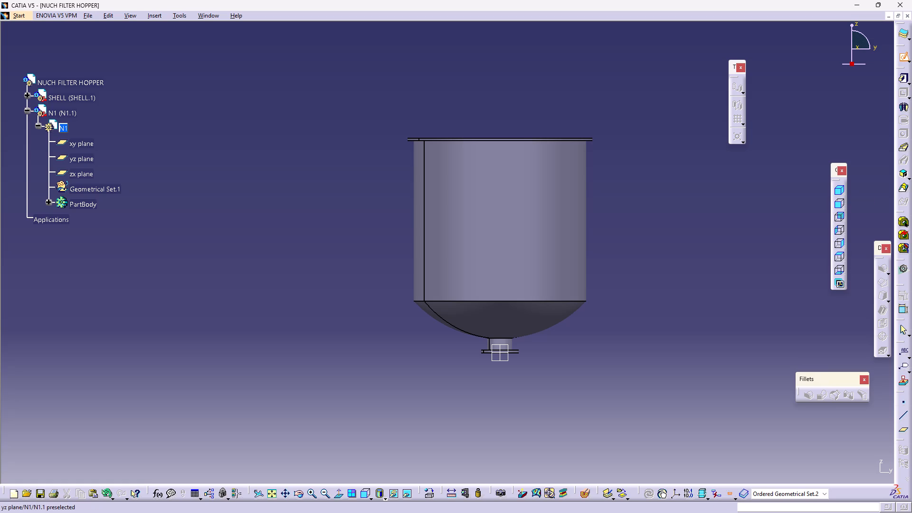
pyautogui.click(499, 358)
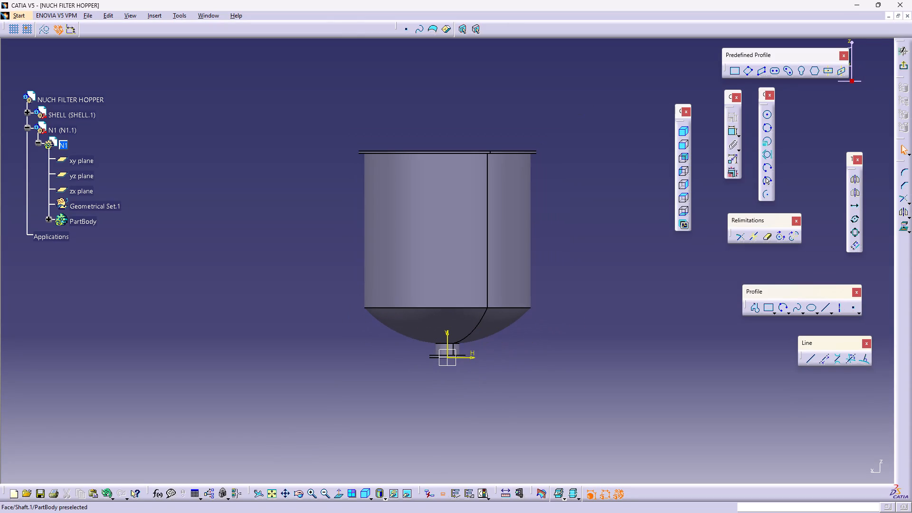
pyautogui.click(766, 116)
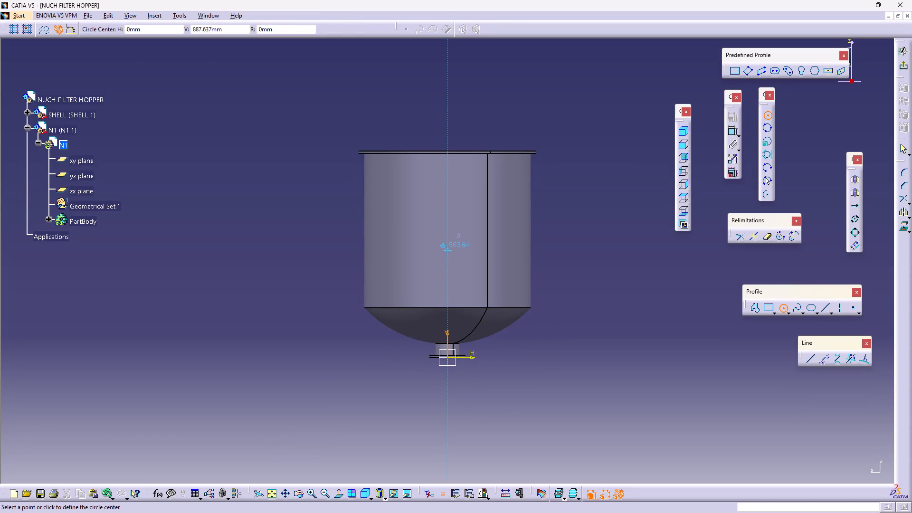
pyautogui.click(449, 250)
pyautogui.click(461, 262)
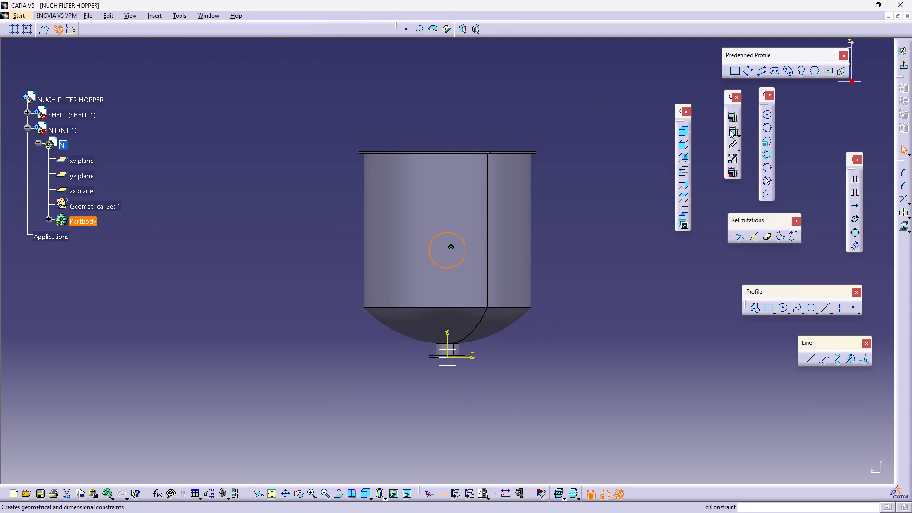
# Dimension the circle's diameter, set it to 50 mm, and exit the sketch.
pyautogui.click(731, 130)
pyautogui.click(592, 245)
pyautogui.click(592, 245)
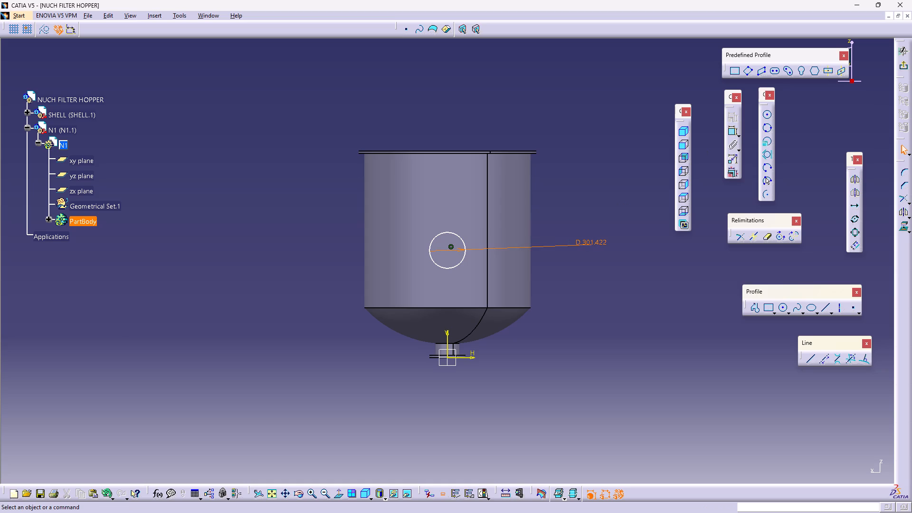
pyautogui.doubleClick(592, 245)
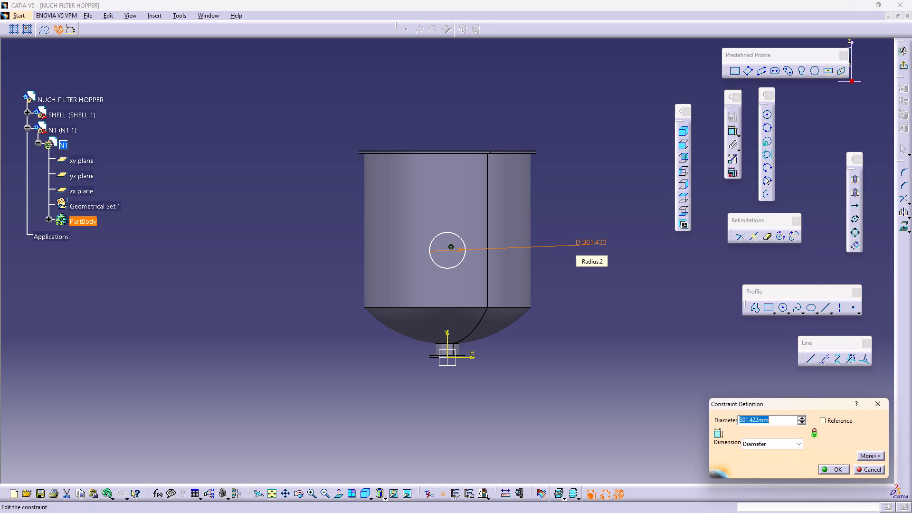
pyautogui.write('503')
pyautogui.press('Return')
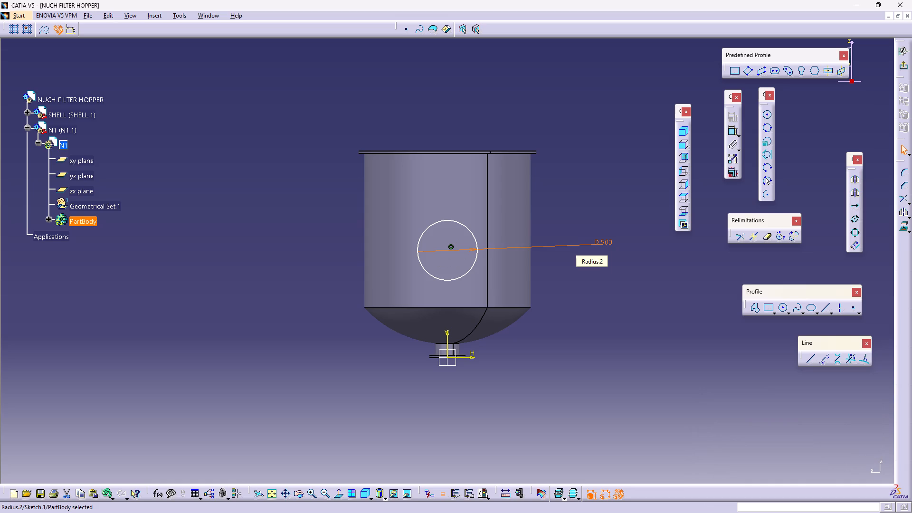
pyautogui.doubleClick(597, 246)
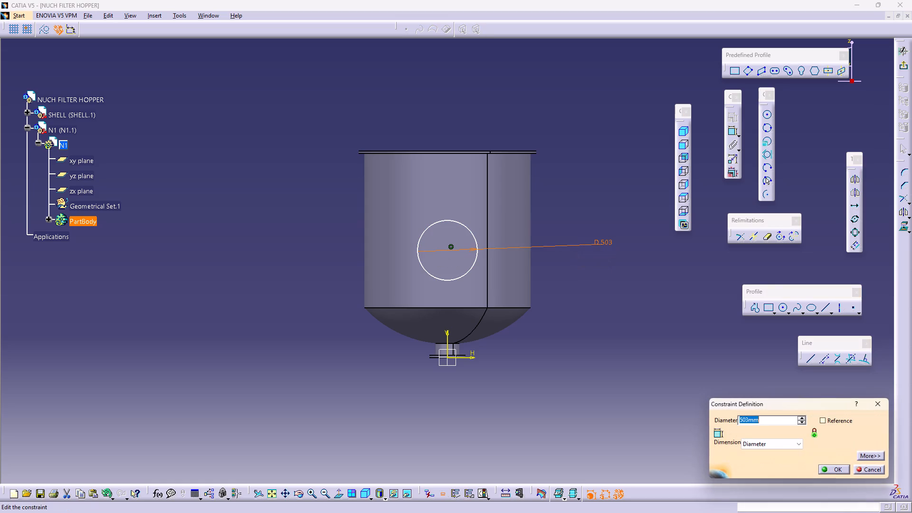
pyautogui.write('50')
pyautogui.press('Return')
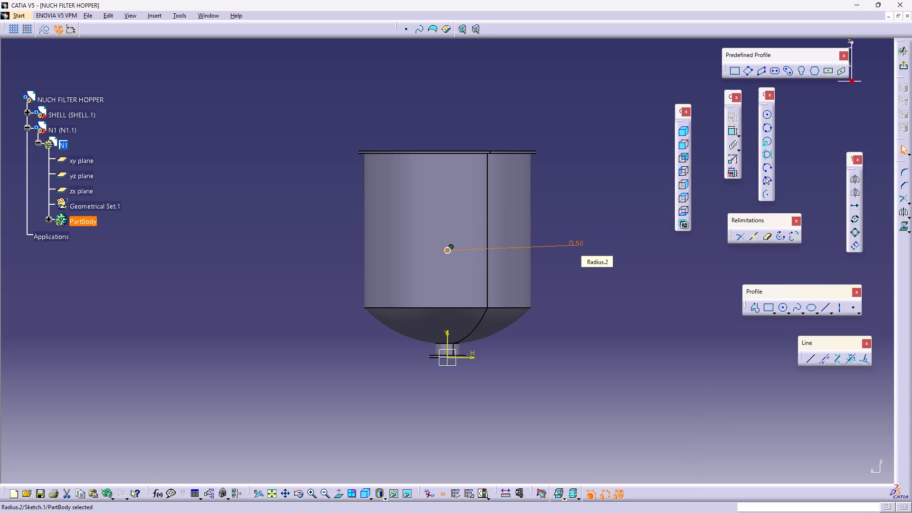
pyautogui.click(605, 279)
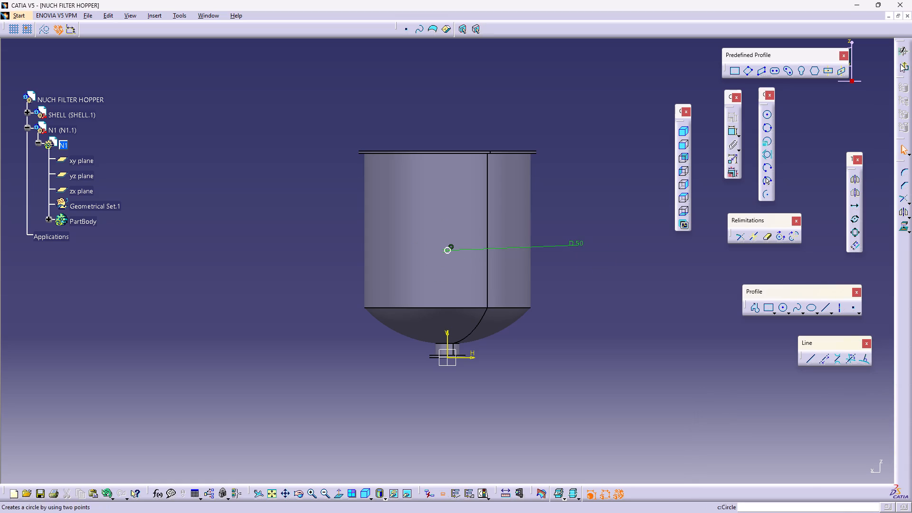
pyautogui.click(901, 65)
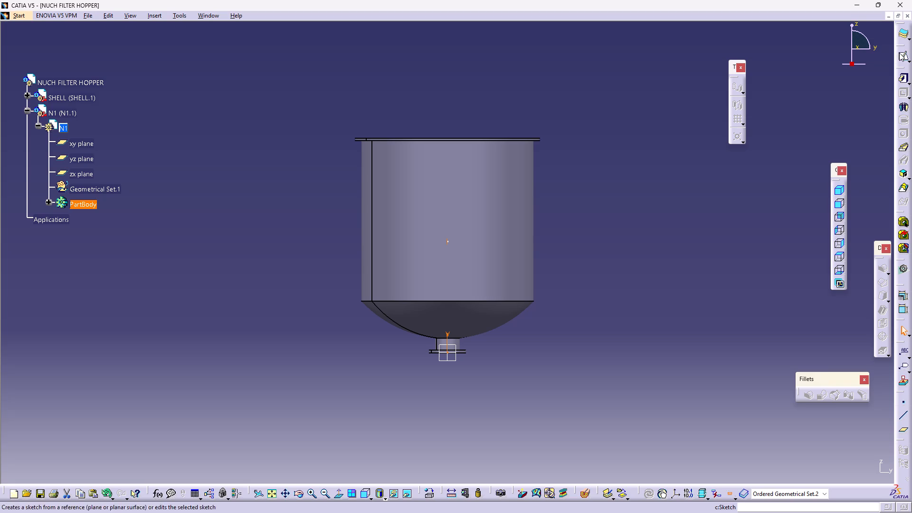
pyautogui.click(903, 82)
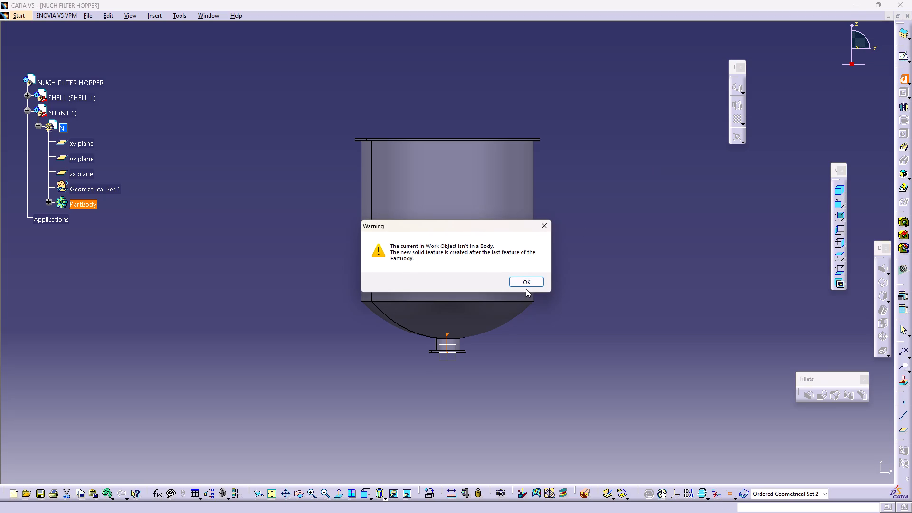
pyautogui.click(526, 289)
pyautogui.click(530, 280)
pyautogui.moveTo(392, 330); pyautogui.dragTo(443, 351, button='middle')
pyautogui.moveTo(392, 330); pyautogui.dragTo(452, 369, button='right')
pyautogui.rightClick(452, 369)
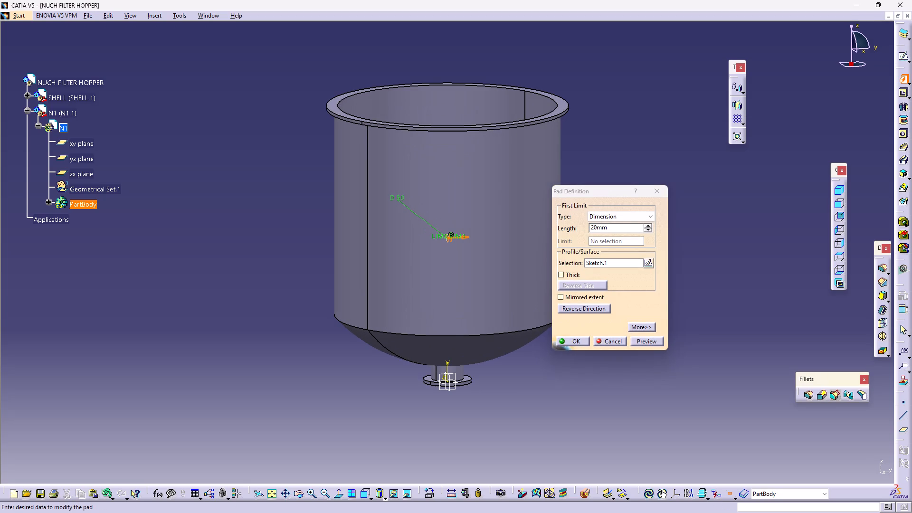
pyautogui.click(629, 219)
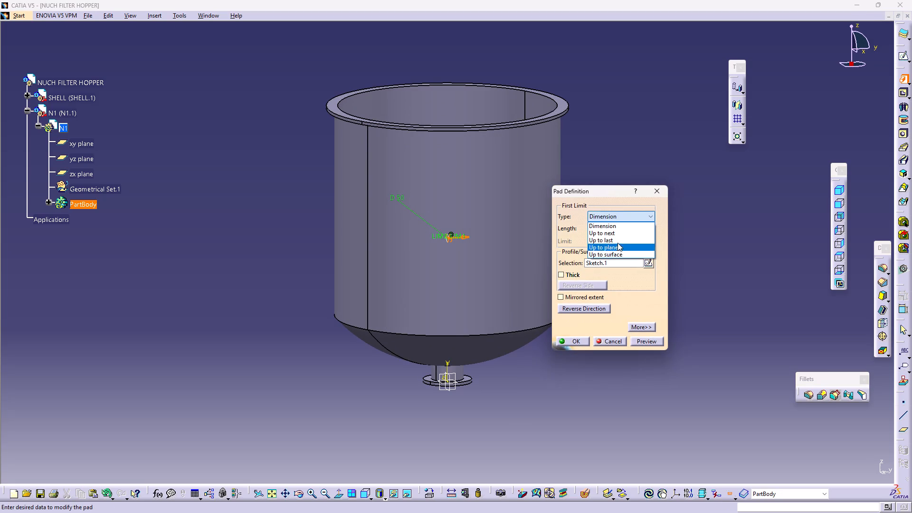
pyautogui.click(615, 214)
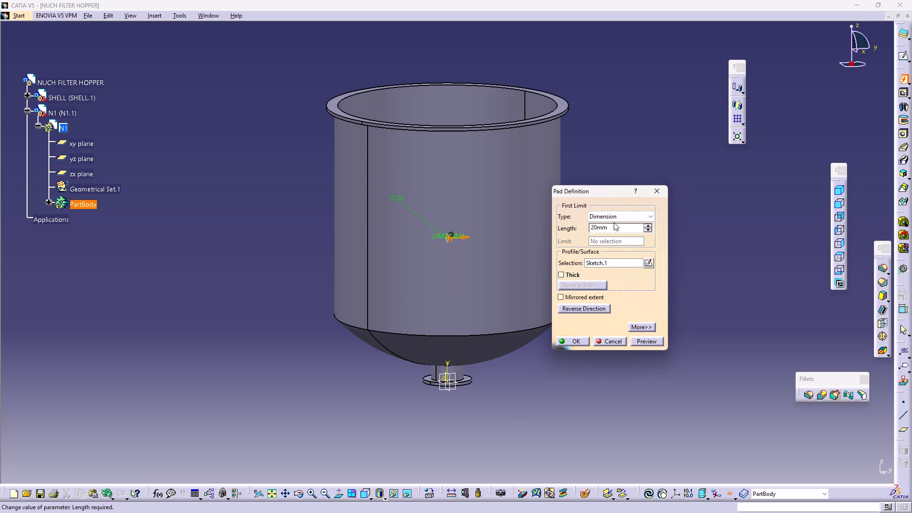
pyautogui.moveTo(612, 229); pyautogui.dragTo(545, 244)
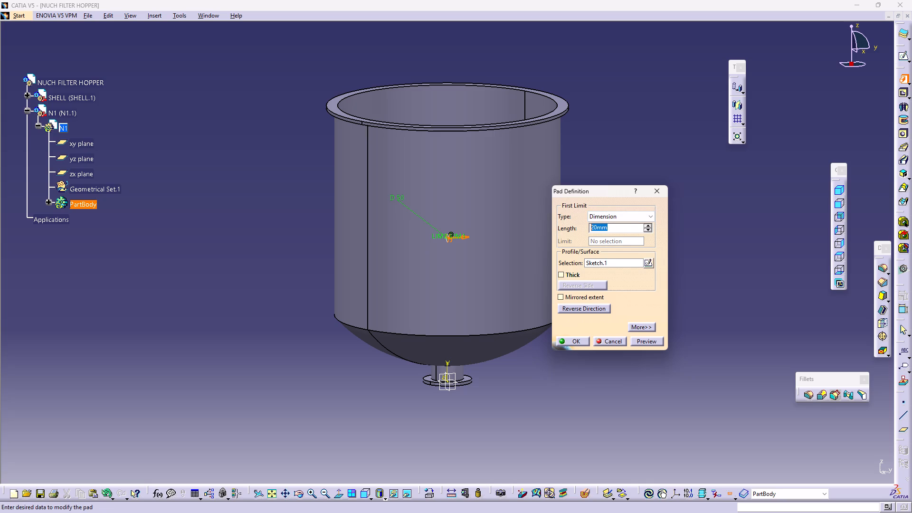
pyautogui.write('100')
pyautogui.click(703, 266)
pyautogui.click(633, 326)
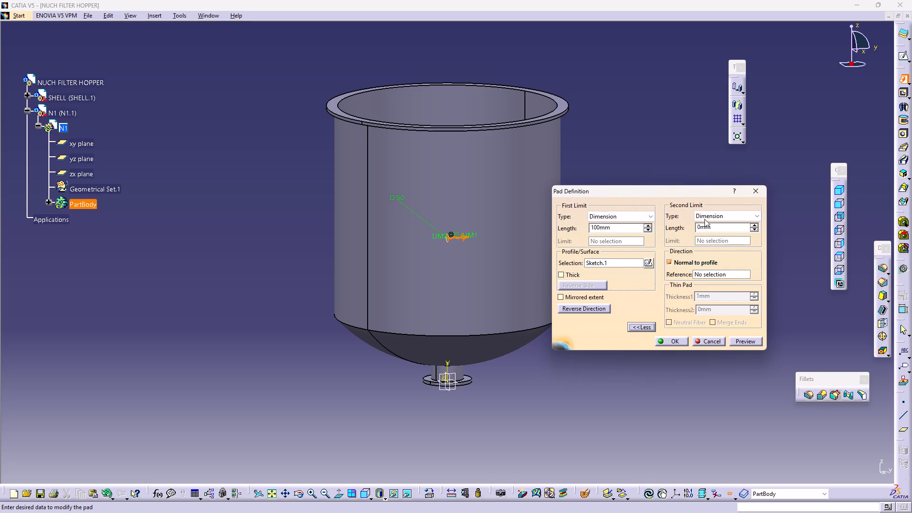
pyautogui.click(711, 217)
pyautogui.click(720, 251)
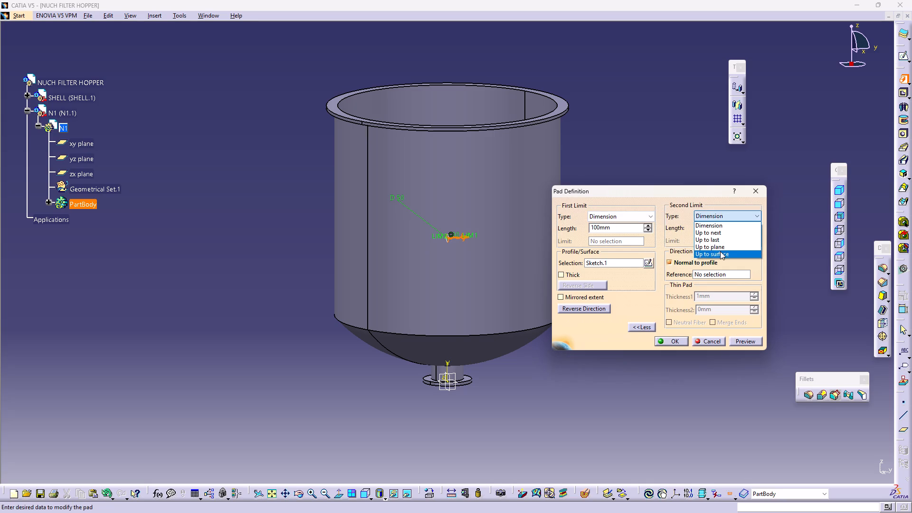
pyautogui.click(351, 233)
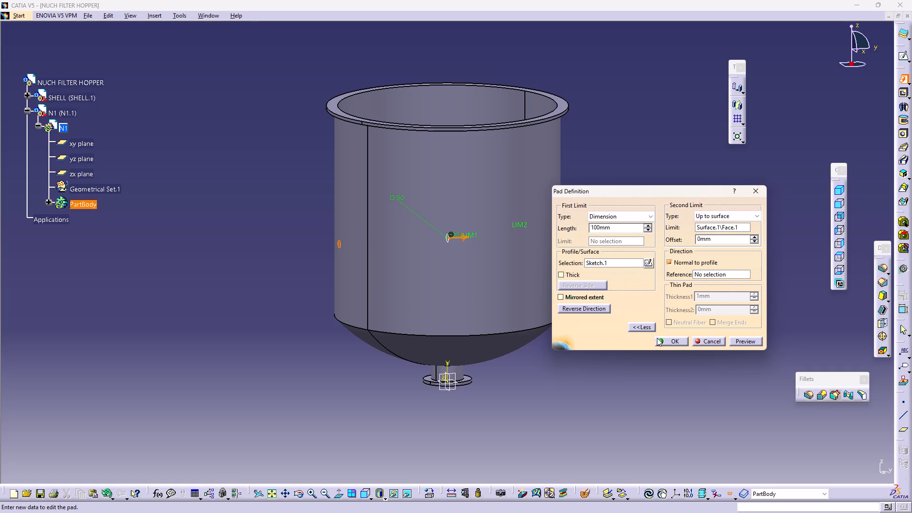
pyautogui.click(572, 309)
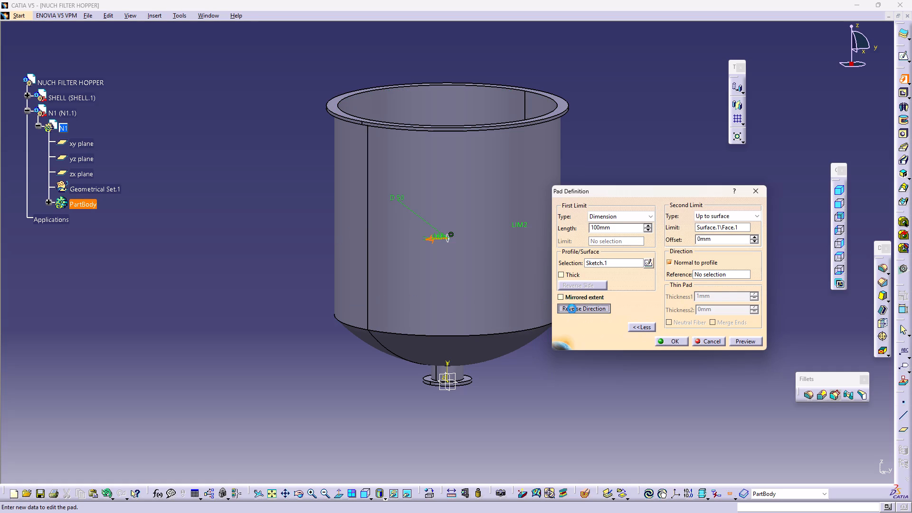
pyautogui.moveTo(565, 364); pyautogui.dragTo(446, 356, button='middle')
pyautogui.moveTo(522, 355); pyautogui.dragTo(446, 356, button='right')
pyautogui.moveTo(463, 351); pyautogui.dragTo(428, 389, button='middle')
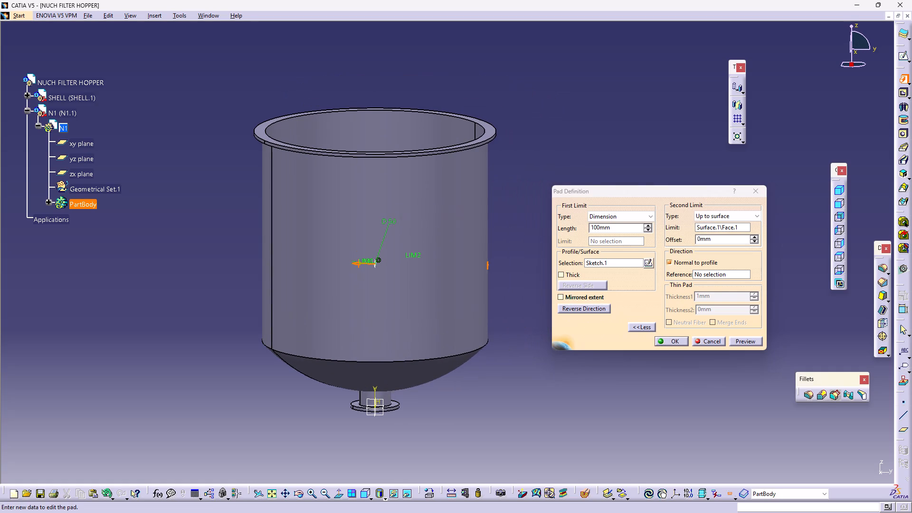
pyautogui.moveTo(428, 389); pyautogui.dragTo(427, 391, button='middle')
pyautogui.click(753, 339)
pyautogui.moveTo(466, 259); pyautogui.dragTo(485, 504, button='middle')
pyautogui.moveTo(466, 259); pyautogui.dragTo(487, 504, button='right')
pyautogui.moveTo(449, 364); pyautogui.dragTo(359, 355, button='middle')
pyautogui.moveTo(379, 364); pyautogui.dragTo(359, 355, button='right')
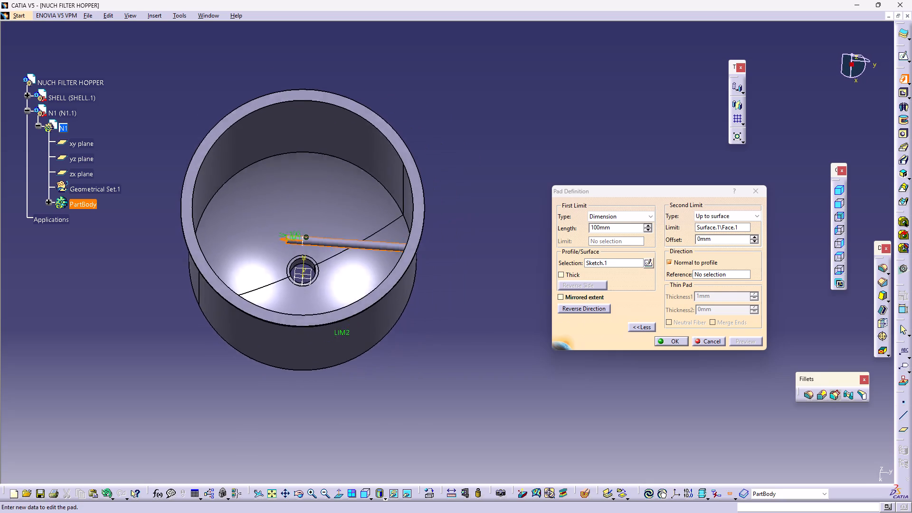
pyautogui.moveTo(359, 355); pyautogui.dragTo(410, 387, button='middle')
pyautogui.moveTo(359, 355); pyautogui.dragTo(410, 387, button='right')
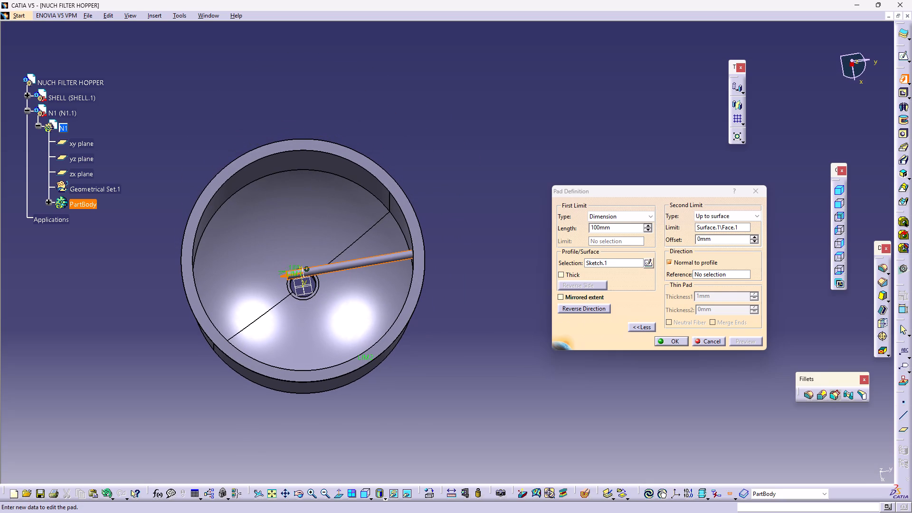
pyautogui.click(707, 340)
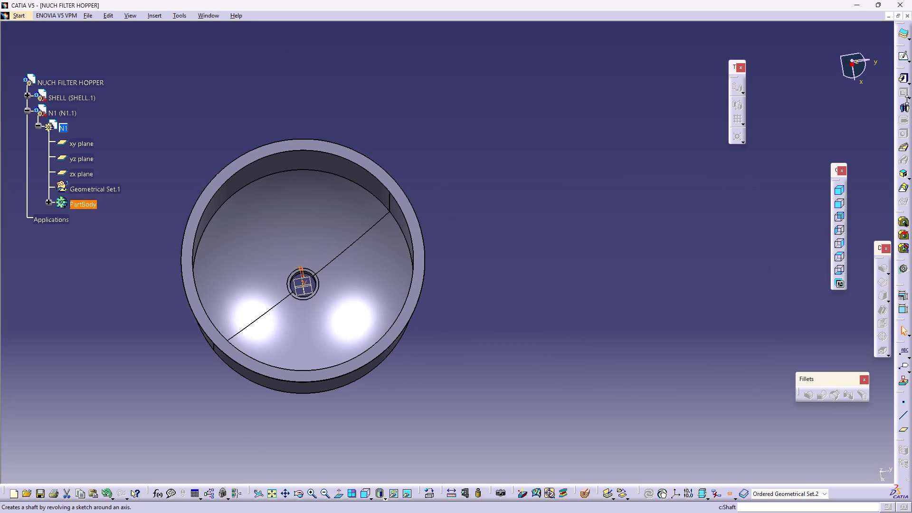
# Start a Pad of N1's circle sketch with its second limit set to Up to surface, picking the SHELL's inner cylindrical wall.
pyautogui.click(904, 82)
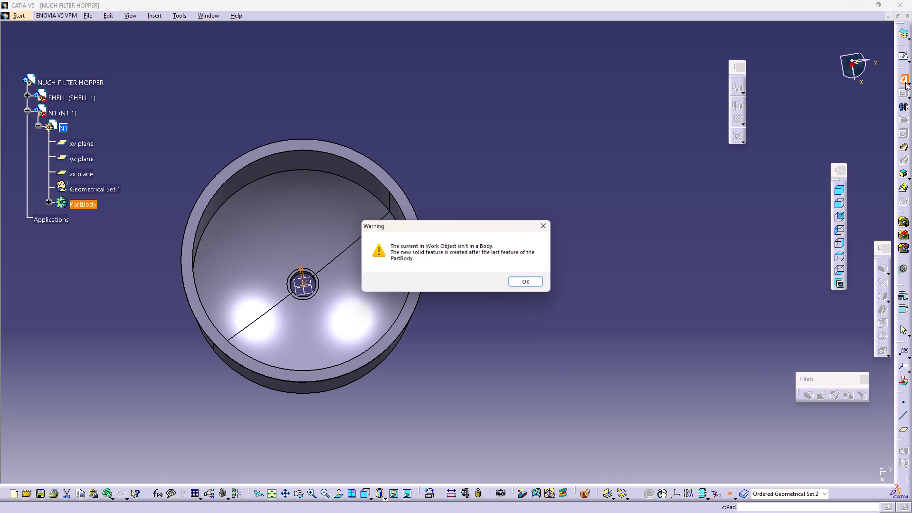
pyautogui.click(539, 275)
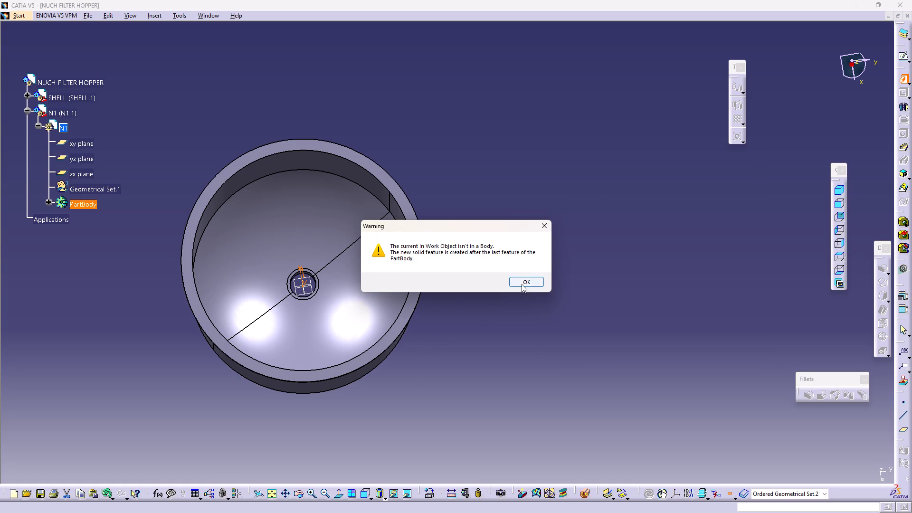
pyautogui.click(529, 292)
pyautogui.click(526, 281)
pyautogui.moveTo(459, 376); pyautogui.dragTo(446, 146, button='middle')
pyautogui.moveTo(457, 375); pyautogui.dragTo(446, 146, button='right')
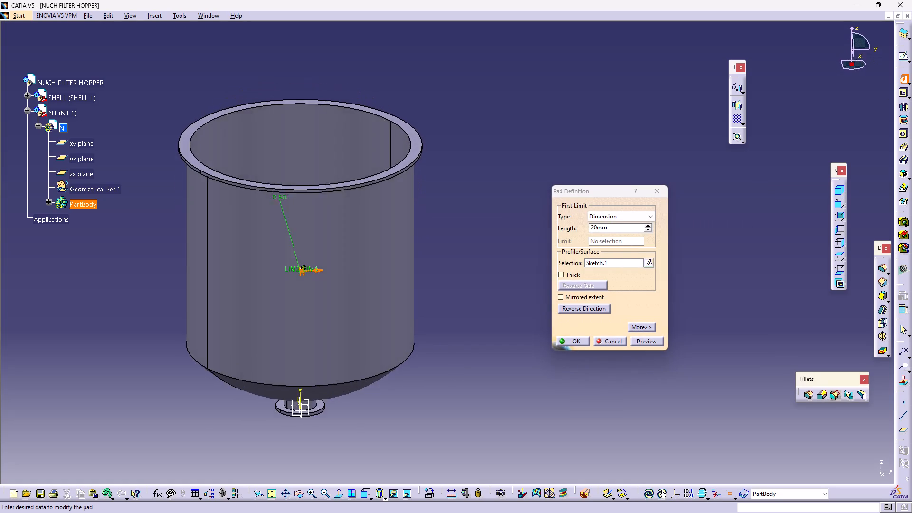
pyautogui.moveTo(446, 146); pyautogui.dragTo(443, 371, button='middle')
pyautogui.moveTo(446, 146); pyautogui.dragTo(440, 370, button='right')
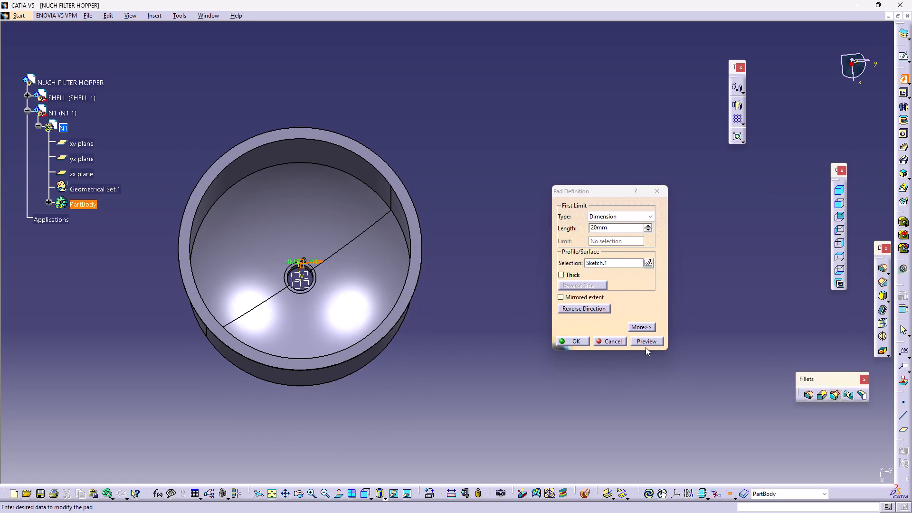
pyautogui.click(644, 329)
pyautogui.click(758, 218)
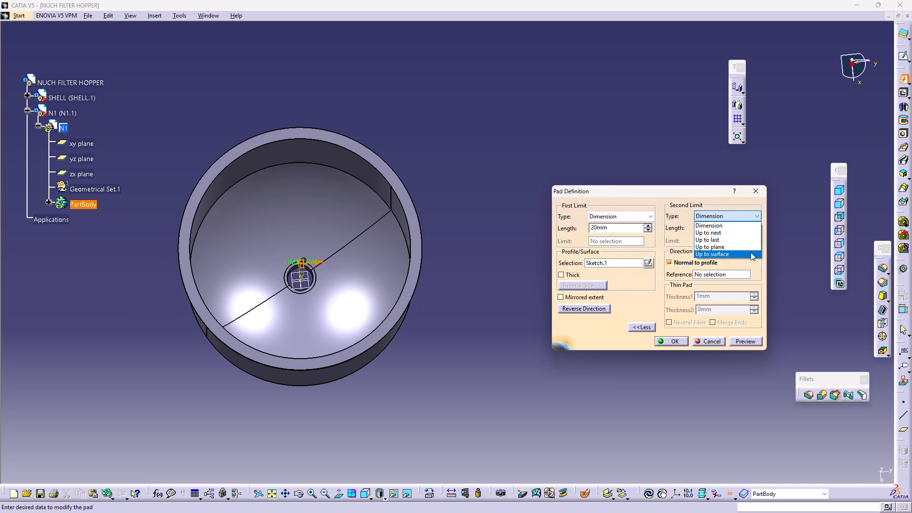
pyautogui.click(750, 252)
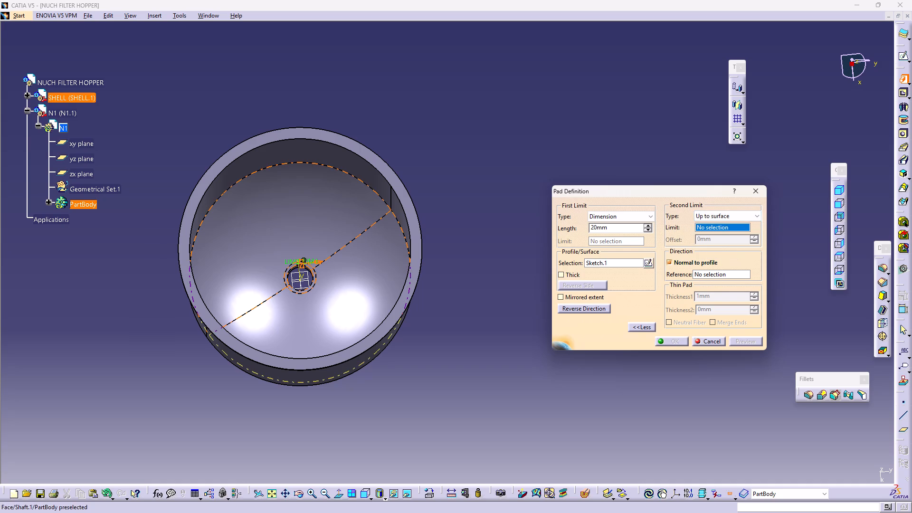
pyautogui.moveTo(401, 237); pyautogui.dragTo(509, 188, button='middle')
pyautogui.moveTo(402, 238); pyautogui.dragTo(509, 188, button='right')
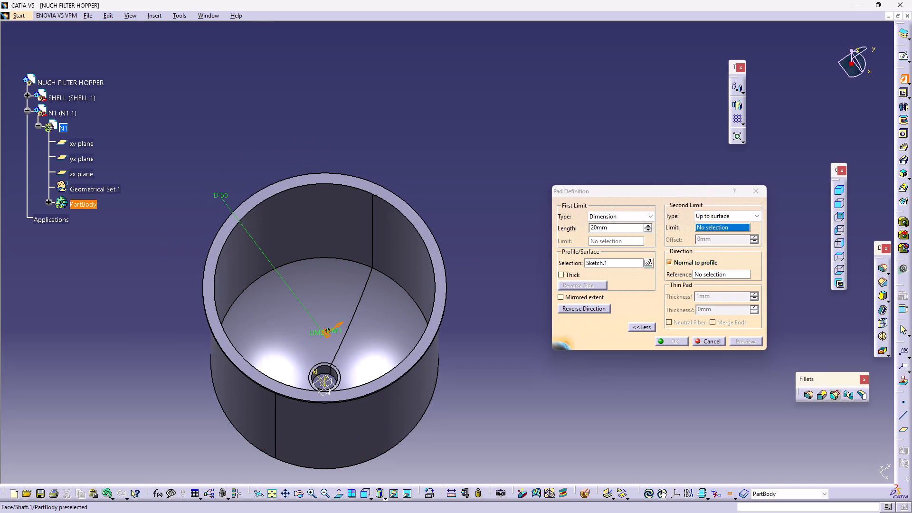
pyautogui.click(405, 259)
pyautogui.moveTo(408, 295); pyautogui.dragTo(225, 334, button='middle')
pyautogui.moveTo(408, 295); pyautogui.dragTo(225, 334, button='right')
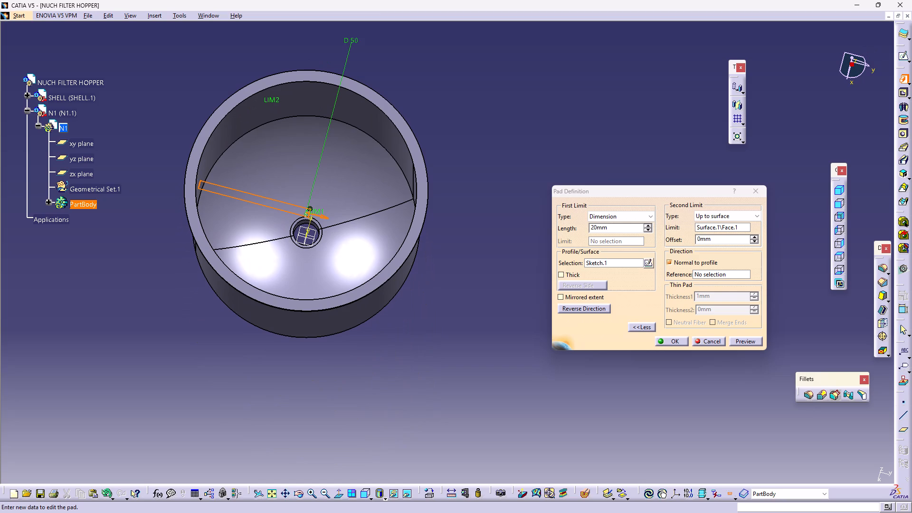
pyautogui.moveTo(225, 334); pyautogui.dragTo(224, 334, button='middle')
pyautogui.moveTo(225, 334); pyautogui.dragTo(224, 334, button='right')
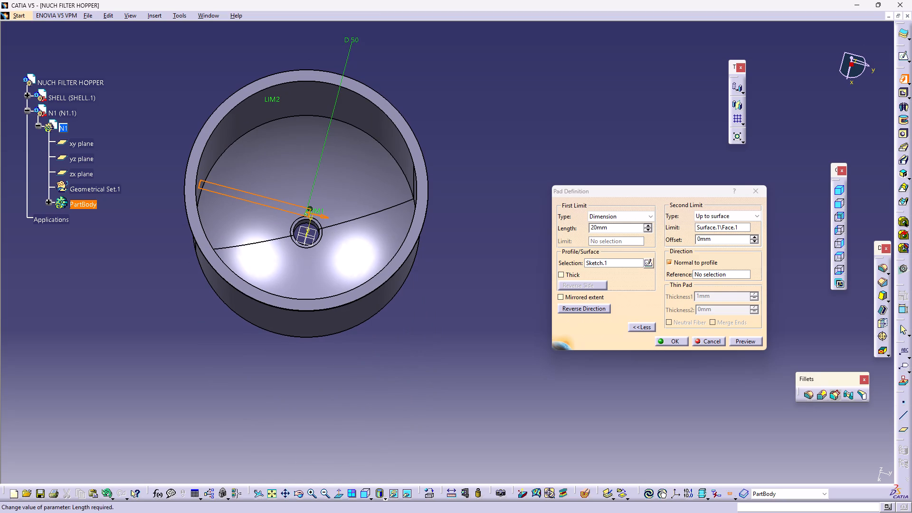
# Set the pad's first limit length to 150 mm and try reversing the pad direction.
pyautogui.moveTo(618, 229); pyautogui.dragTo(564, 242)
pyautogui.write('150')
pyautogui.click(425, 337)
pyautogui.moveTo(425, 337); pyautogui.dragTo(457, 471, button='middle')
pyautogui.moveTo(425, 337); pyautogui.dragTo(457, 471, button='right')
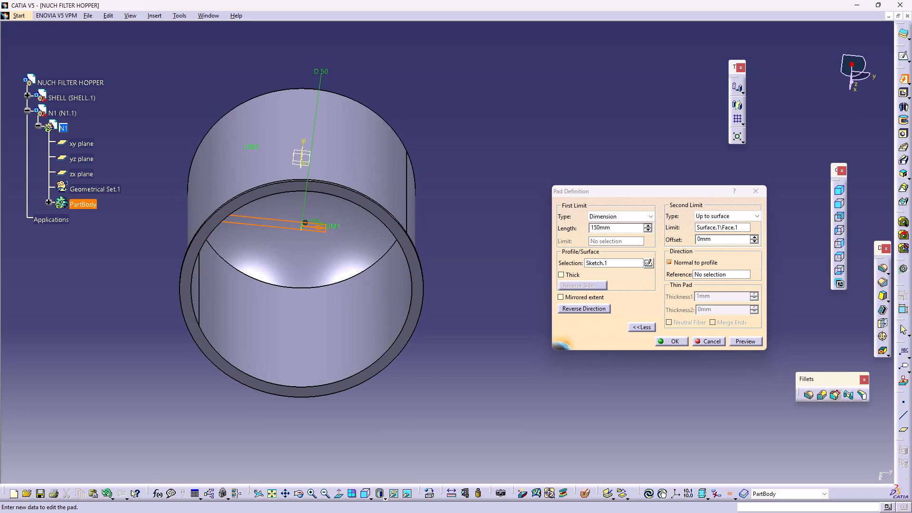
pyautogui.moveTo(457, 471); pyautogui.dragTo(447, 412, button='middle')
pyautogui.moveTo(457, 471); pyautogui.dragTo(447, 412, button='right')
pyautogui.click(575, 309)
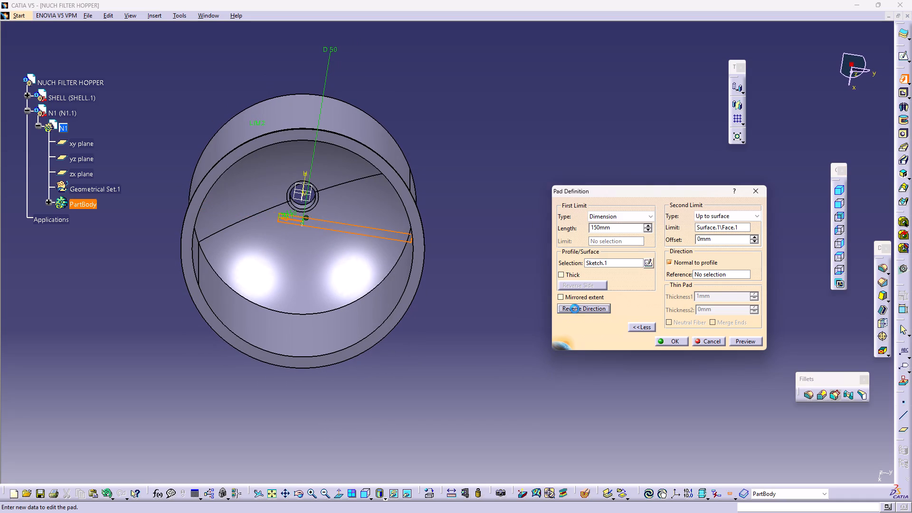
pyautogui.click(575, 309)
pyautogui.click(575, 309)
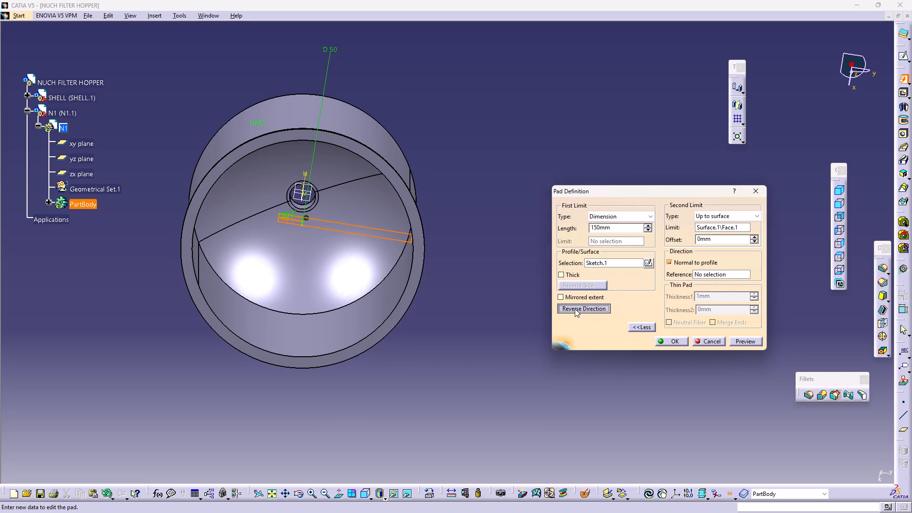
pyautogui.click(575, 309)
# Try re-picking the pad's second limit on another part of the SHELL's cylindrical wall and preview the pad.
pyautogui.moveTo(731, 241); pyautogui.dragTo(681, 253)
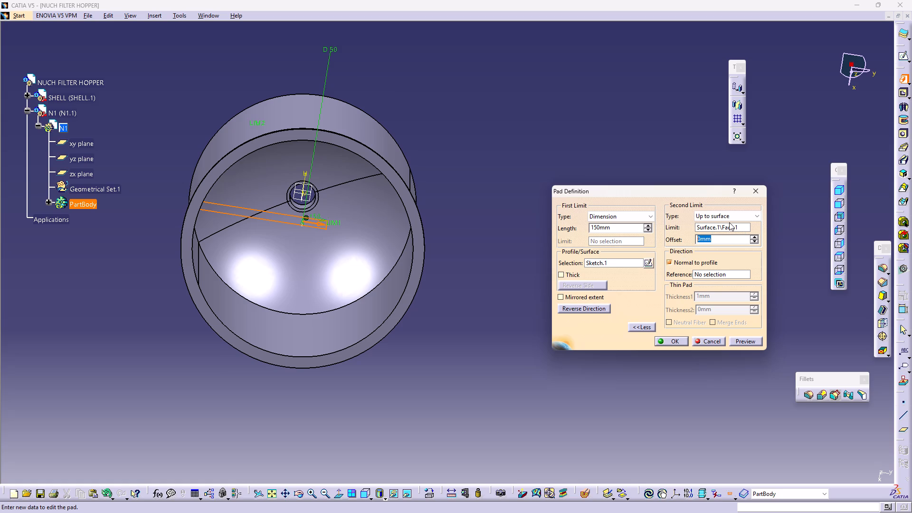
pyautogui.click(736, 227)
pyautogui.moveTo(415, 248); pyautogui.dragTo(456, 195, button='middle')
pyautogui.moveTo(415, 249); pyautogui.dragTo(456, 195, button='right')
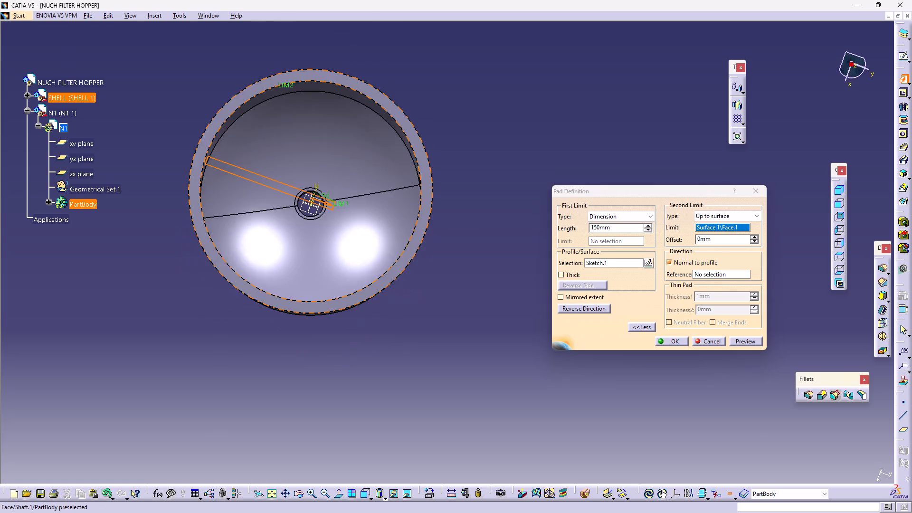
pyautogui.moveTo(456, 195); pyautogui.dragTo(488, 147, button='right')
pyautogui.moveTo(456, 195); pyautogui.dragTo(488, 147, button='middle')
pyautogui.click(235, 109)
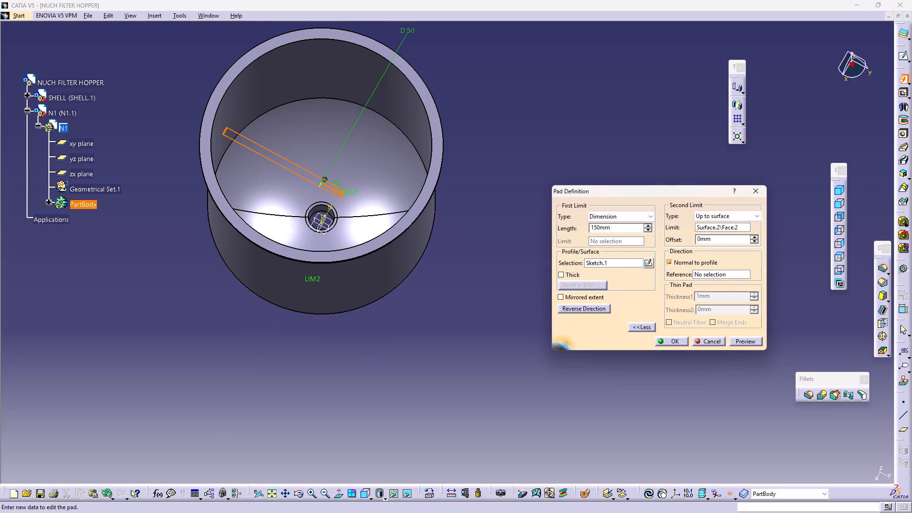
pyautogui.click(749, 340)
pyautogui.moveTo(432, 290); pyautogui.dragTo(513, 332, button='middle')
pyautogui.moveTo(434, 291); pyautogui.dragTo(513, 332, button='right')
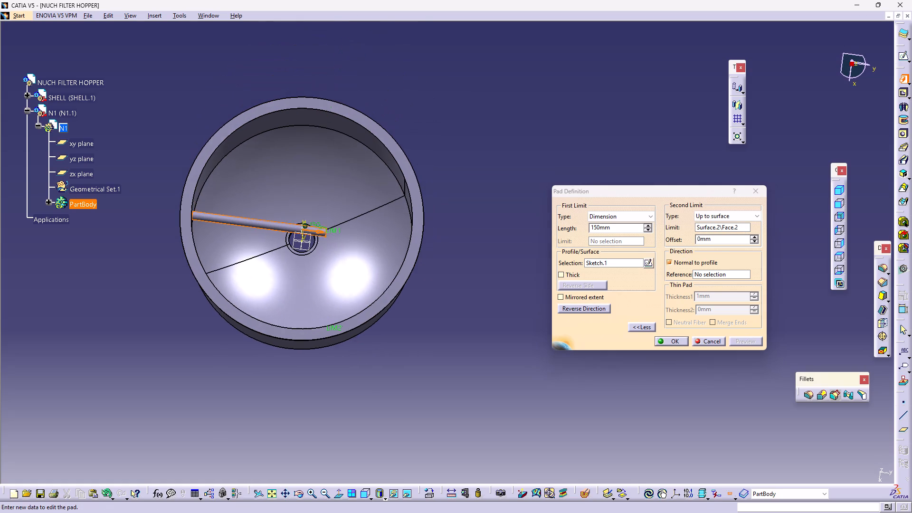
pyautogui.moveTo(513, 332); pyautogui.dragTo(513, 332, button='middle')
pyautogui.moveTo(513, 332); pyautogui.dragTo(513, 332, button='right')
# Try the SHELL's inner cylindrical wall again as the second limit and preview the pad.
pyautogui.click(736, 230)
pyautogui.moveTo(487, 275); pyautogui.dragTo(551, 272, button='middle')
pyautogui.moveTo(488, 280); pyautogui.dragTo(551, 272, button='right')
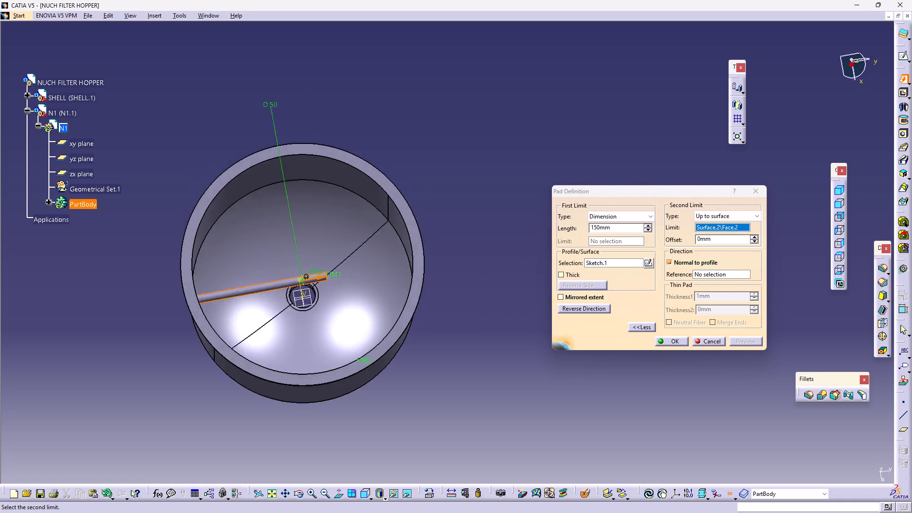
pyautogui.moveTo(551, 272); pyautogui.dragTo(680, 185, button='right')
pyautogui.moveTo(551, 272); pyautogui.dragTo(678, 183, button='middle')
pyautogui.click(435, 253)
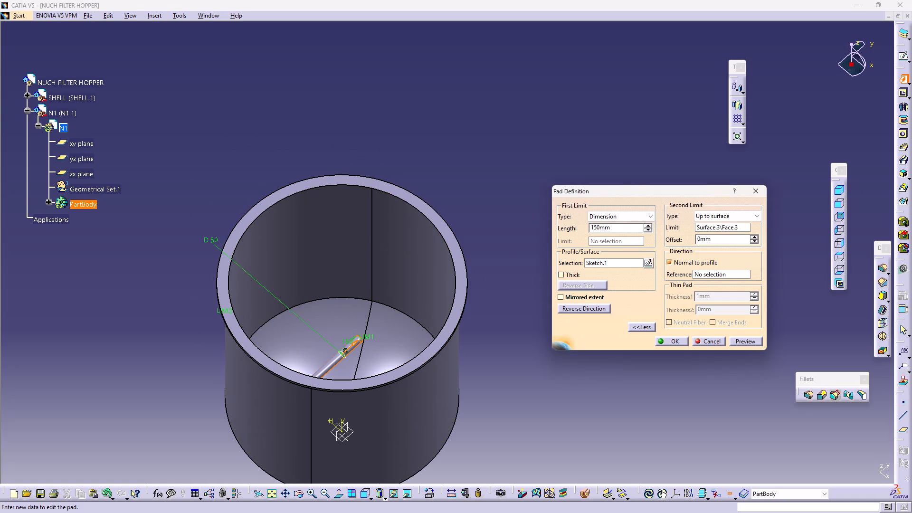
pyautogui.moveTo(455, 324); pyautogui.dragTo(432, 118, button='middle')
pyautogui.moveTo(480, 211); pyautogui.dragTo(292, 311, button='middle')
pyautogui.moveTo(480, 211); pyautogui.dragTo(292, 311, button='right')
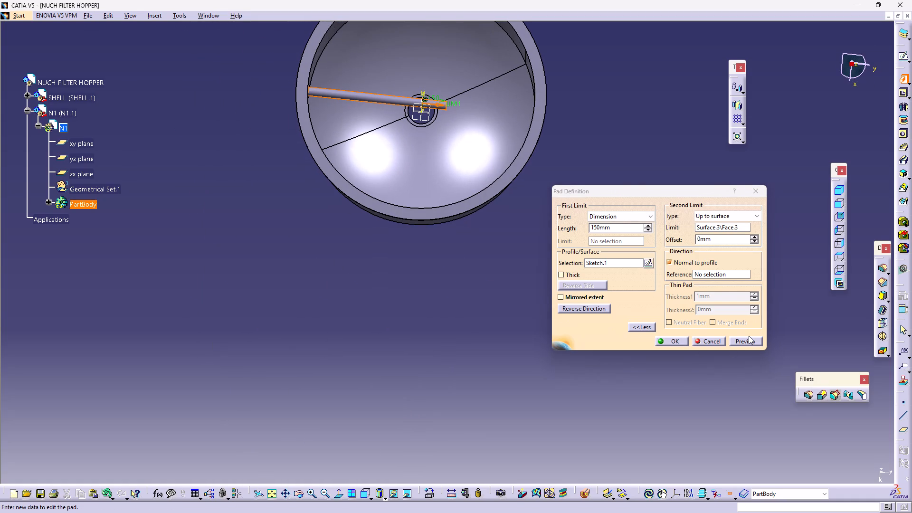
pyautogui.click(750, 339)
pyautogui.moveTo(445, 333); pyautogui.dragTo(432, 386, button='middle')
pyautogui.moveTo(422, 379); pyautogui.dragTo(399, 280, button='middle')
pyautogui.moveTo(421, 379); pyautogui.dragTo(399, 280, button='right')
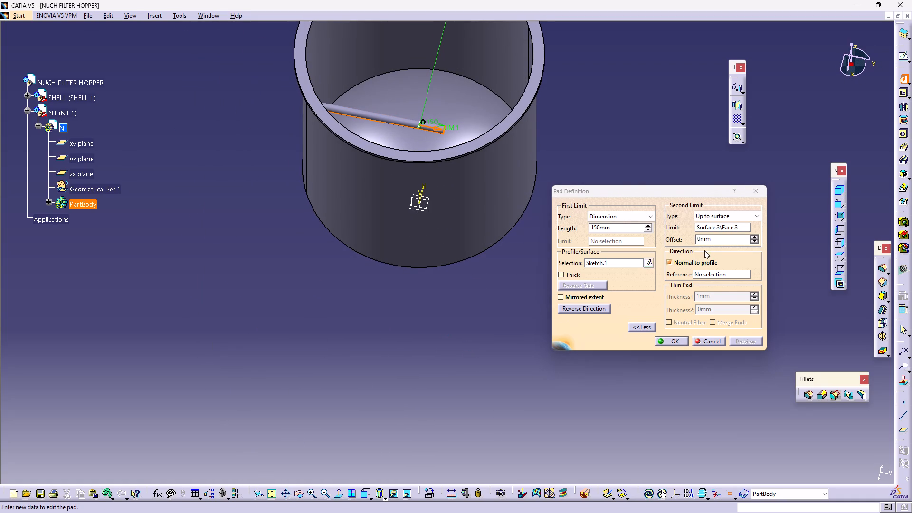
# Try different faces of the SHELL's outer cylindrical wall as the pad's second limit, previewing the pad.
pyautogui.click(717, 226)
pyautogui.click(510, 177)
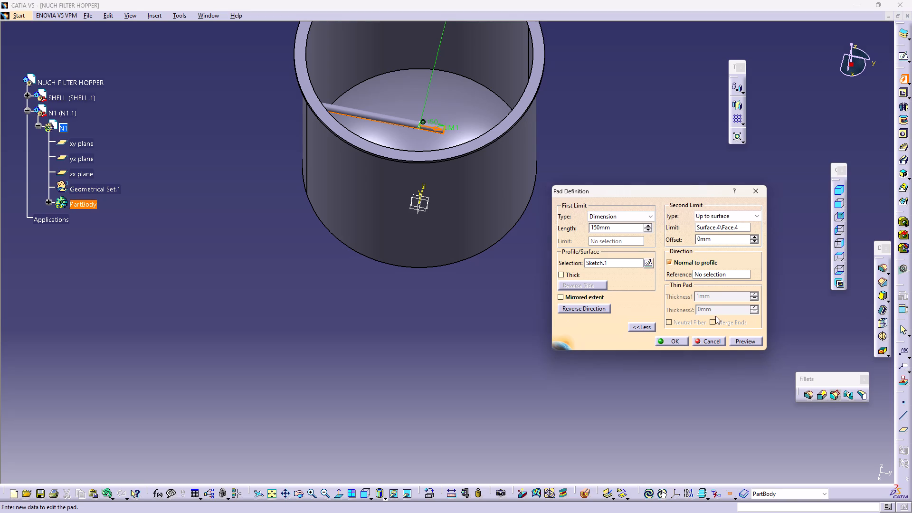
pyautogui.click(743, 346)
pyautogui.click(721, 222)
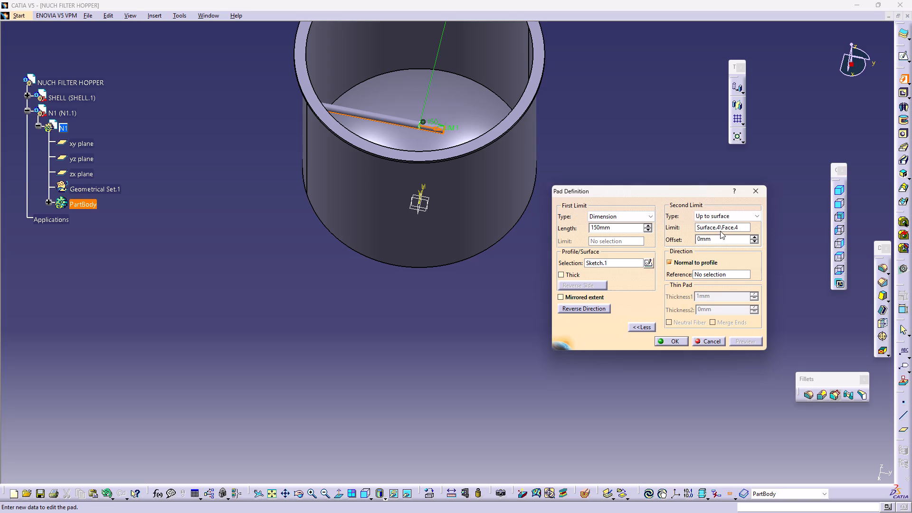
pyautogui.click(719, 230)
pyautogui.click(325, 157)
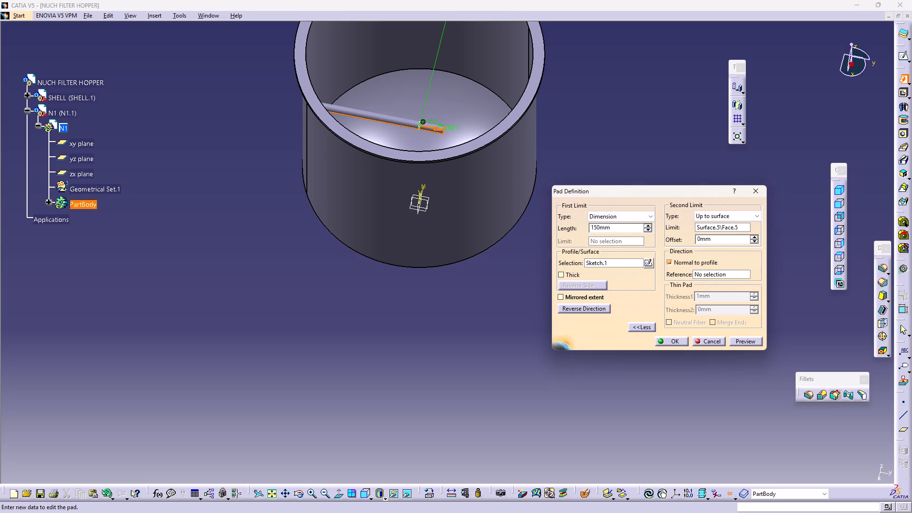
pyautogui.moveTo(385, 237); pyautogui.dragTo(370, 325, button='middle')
# Change the pad's first limit to Up to surface and its second limit to a Dimension of 100 mm.
pyautogui.click(607, 222)
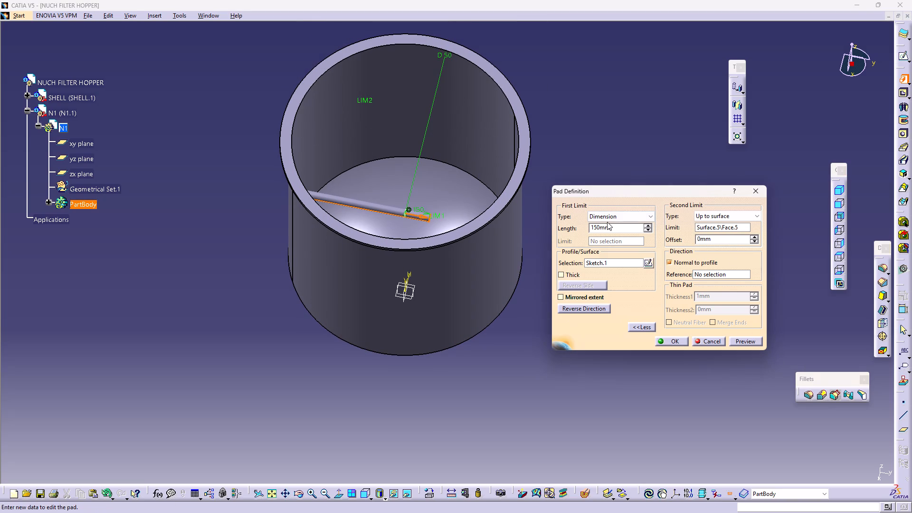
pyautogui.click(608, 218)
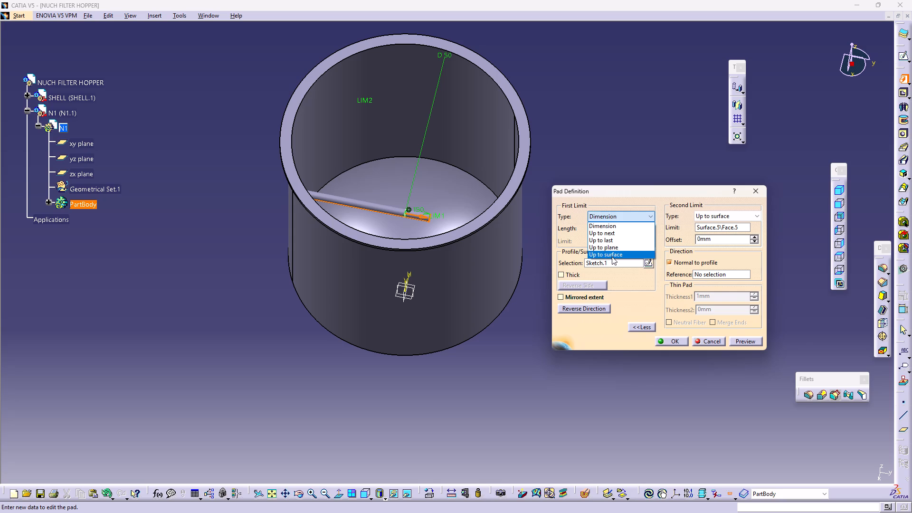
pyautogui.click(612, 256)
pyautogui.click(739, 216)
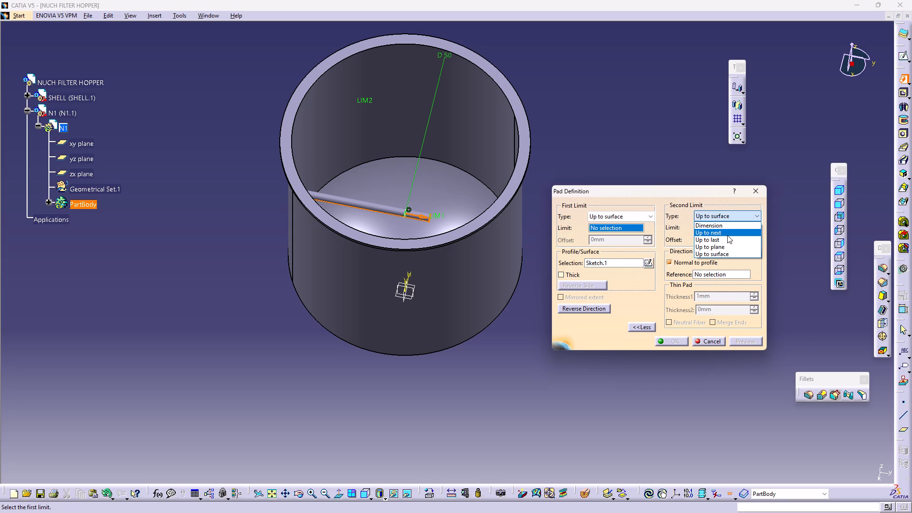
pyautogui.click(724, 228)
pyautogui.moveTo(724, 228); pyautogui.dragTo(670, 240)
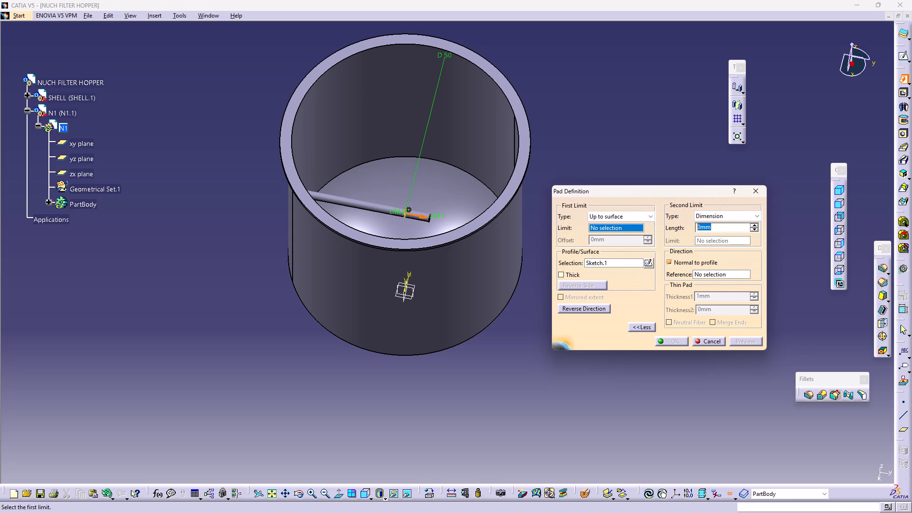
pyautogui.moveTo(670, 240); pyautogui.dragTo(661, 242)
pyautogui.write('100')
pyautogui.click(635, 140)
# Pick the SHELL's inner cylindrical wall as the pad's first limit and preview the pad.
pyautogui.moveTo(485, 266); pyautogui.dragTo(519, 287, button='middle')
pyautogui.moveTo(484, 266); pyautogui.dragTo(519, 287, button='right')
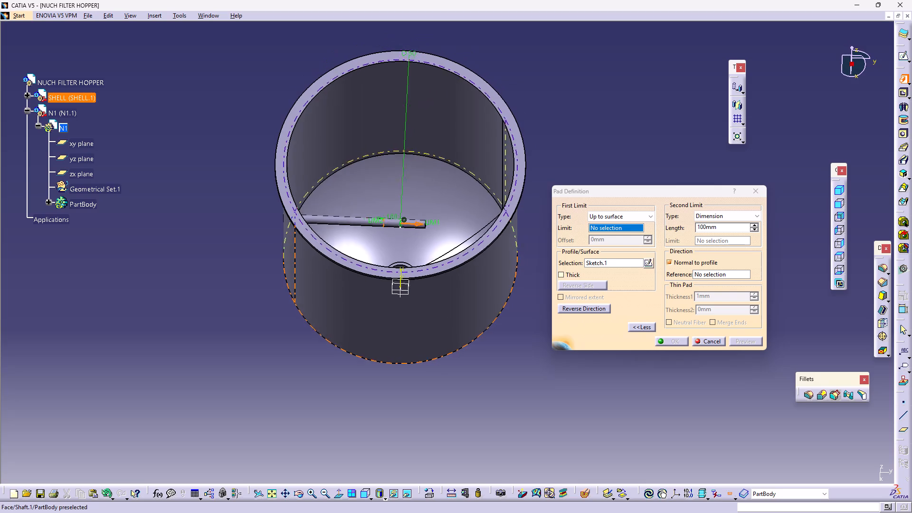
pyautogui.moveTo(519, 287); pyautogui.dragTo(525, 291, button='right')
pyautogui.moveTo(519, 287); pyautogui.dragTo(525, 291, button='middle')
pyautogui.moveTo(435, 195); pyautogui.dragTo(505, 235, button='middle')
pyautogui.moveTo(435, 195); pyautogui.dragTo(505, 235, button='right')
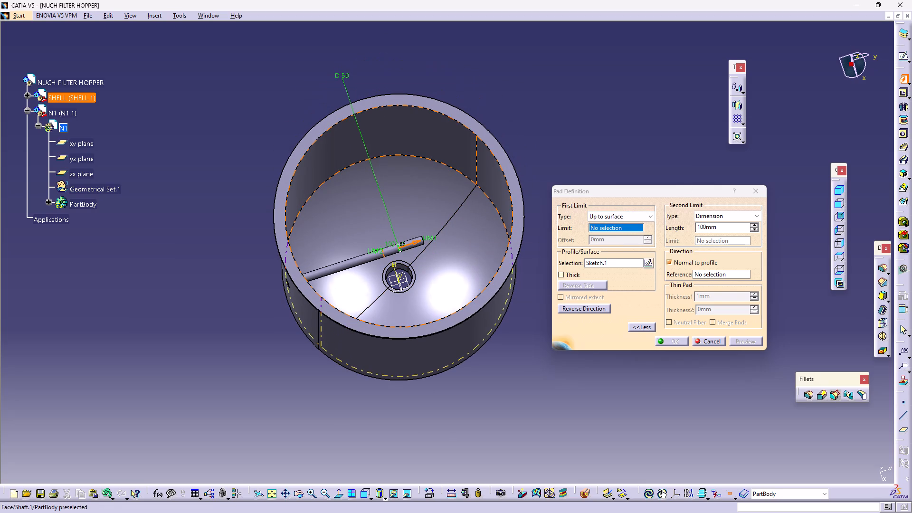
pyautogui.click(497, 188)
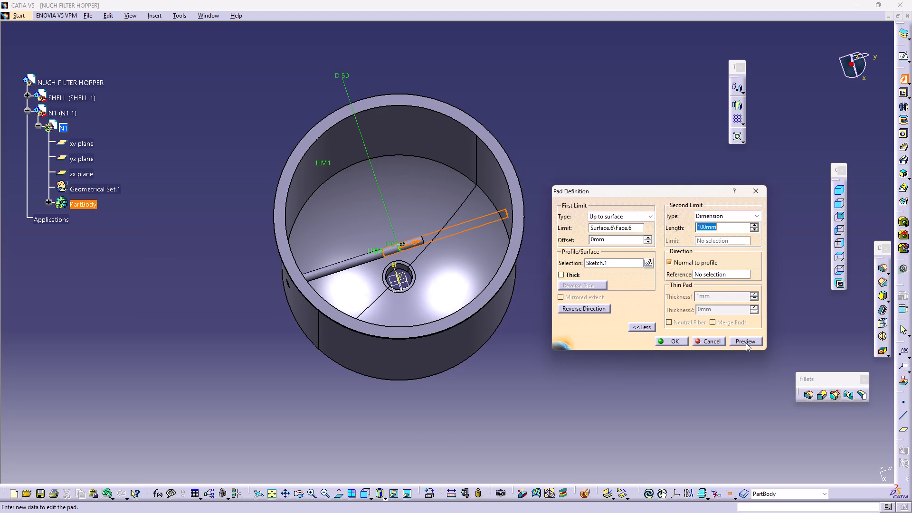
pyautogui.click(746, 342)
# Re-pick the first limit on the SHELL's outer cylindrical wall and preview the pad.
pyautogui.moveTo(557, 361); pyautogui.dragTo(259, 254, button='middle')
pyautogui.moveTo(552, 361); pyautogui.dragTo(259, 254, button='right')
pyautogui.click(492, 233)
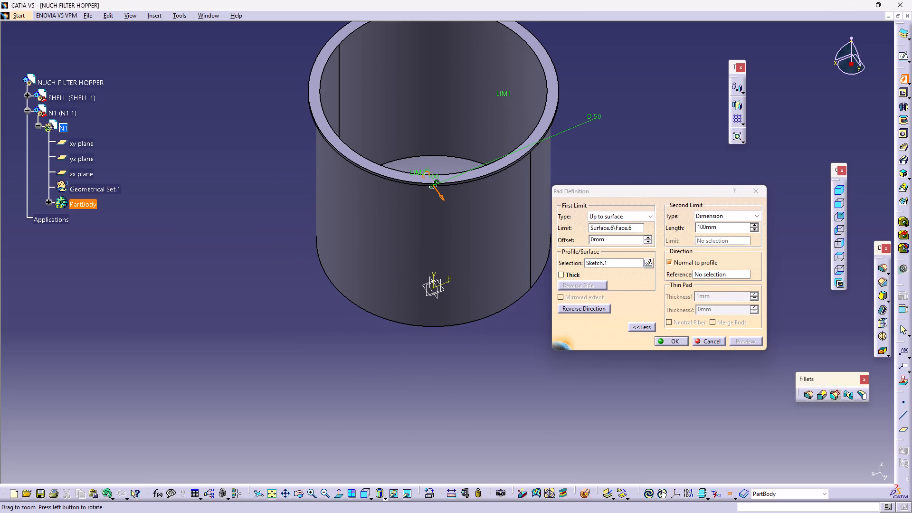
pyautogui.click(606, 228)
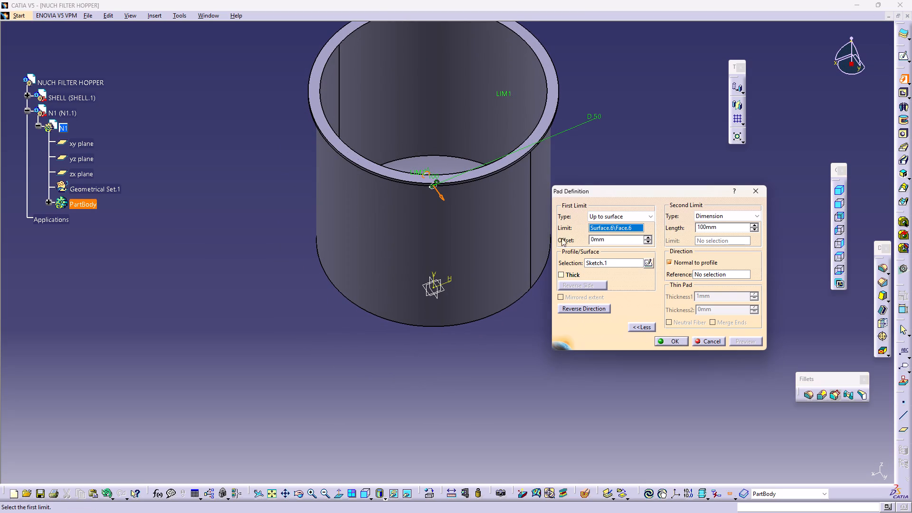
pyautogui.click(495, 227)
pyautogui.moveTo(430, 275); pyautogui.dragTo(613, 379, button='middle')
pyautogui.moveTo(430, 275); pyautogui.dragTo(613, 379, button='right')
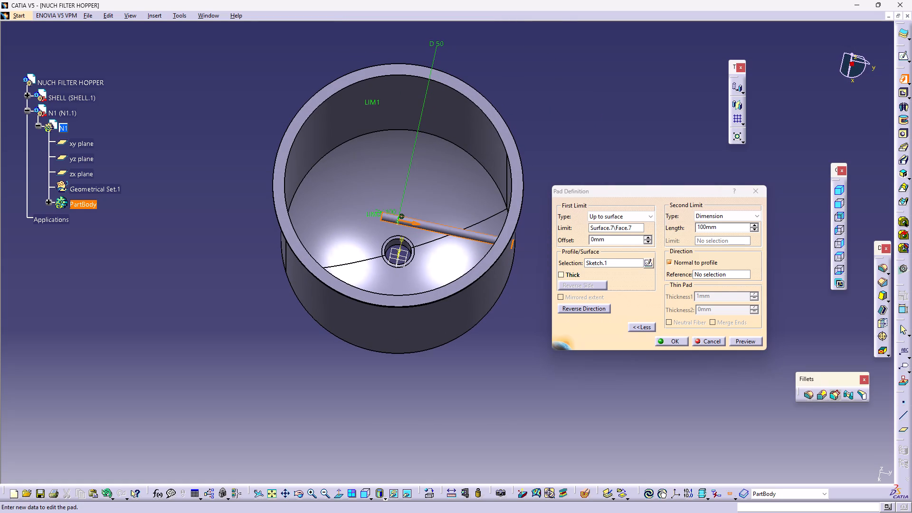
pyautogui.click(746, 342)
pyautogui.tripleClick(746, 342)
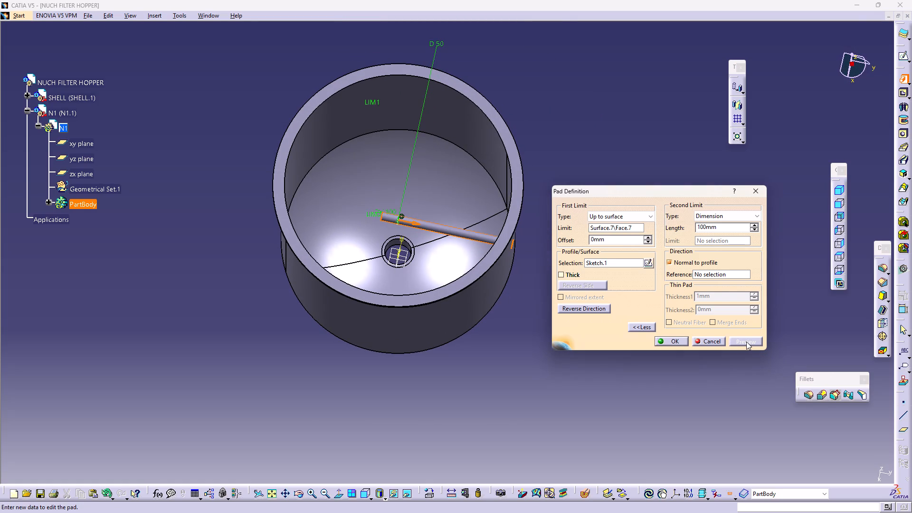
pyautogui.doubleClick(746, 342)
# Set the second limit to Up to surface on the SHELL's outer wall, and set the first limit's offset to 100 mm.
pyautogui.click(733, 216)
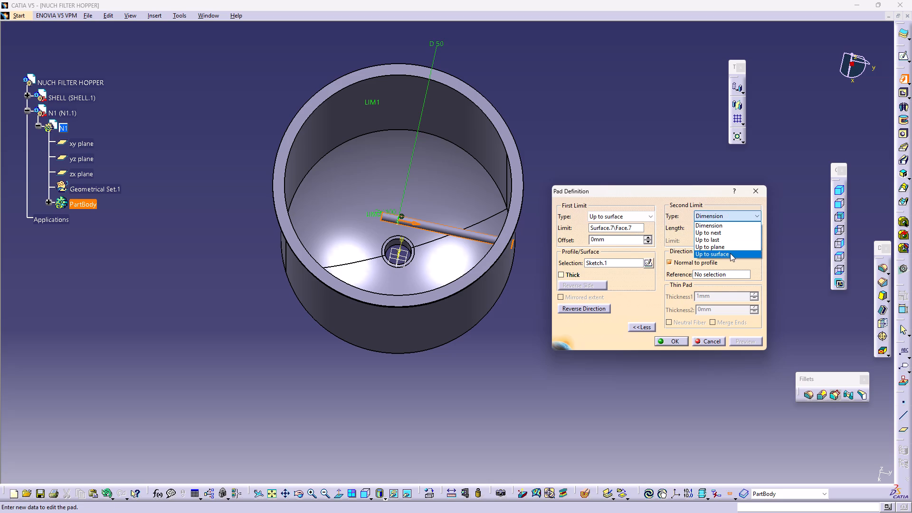
pyautogui.click(728, 253)
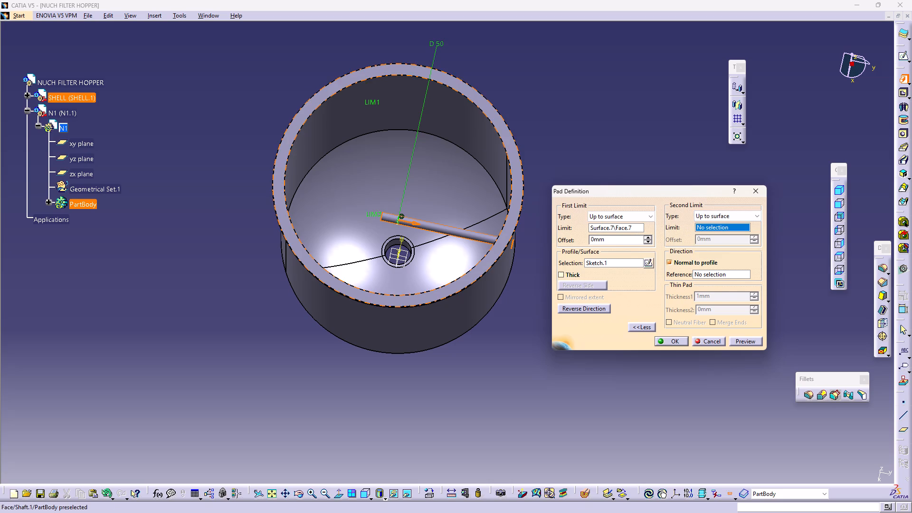
pyautogui.click(498, 287)
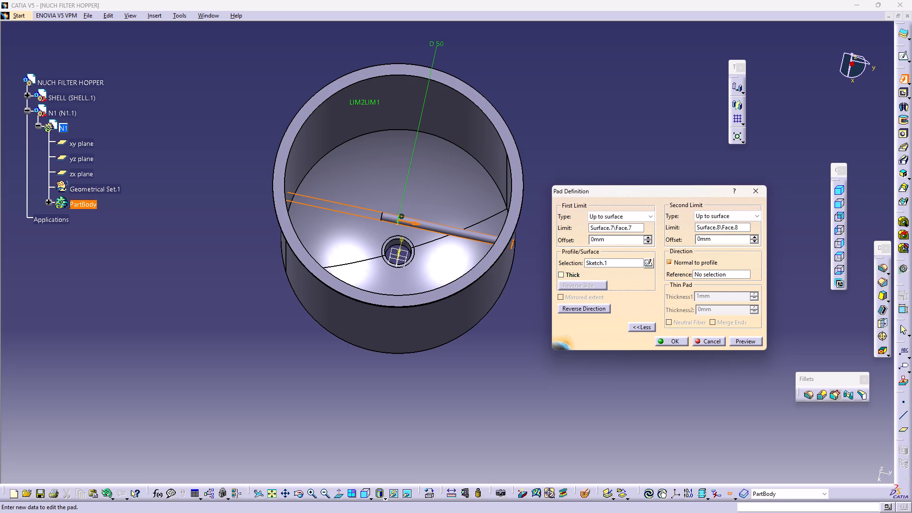
pyautogui.moveTo(608, 244); pyautogui.dragTo(555, 254)
pyautogui.write('100')
pyautogui.click(614, 132)
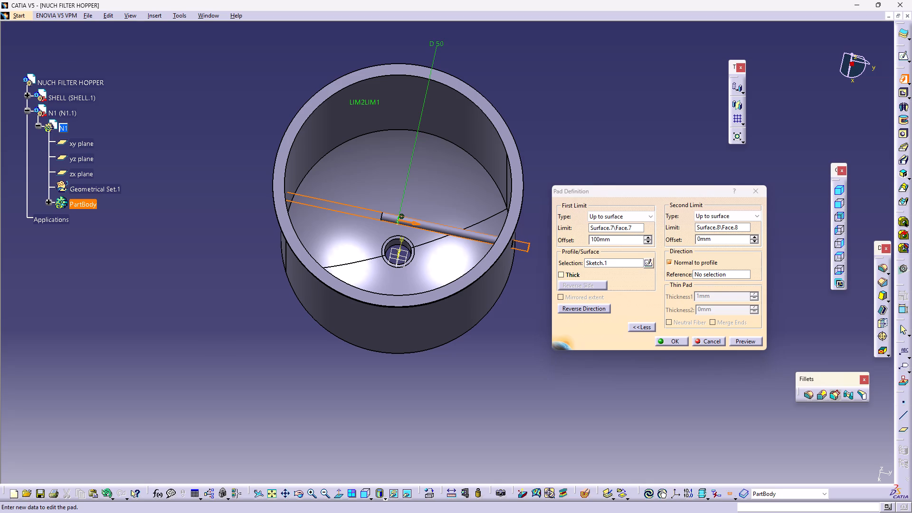
# Re-pick the second limit on the SHELL's inner cylindrical wall and preview the pad.
pyautogui.click(711, 230)
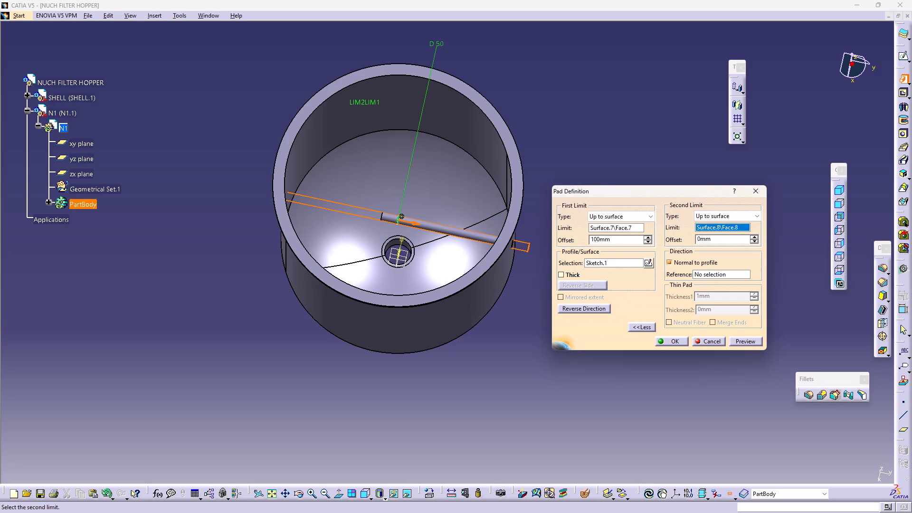
pyautogui.click(498, 152)
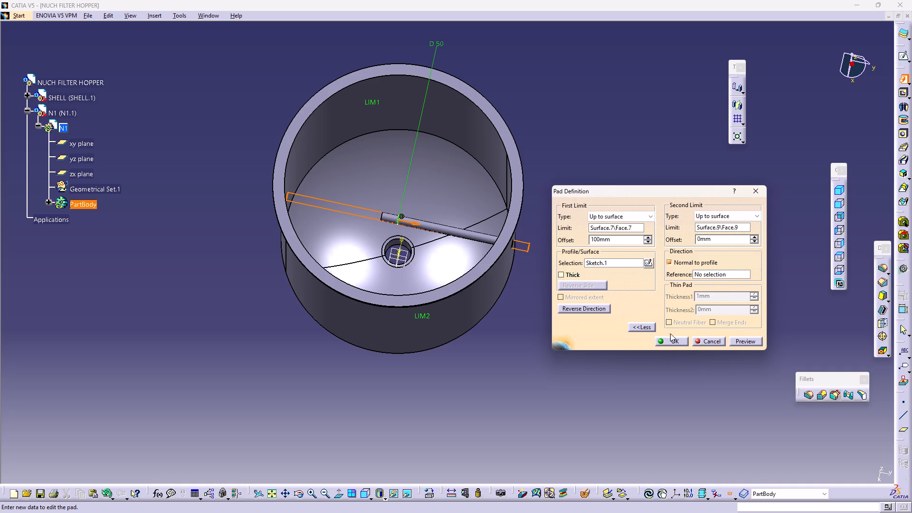
pyautogui.click(760, 342)
# Re-pick the first limit on the SHELL's inner cylindrical wall and preview the pad.
pyautogui.moveTo(433, 315); pyautogui.dragTo(516, 371, button='middle')
pyautogui.moveTo(433, 315); pyautogui.dragTo(516, 371, button='right')
pyautogui.click(617, 233)
pyautogui.click(614, 226)
pyautogui.moveTo(486, 270); pyautogui.dragTo(516, 190, button='middle')
pyautogui.moveTo(467, 262); pyautogui.dragTo(516, 190, button='right')
pyautogui.moveTo(516, 190); pyautogui.dragTo(517, 188, button='middle')
pyautogui.click(475, 134)
pyautogui.click(742, 339)
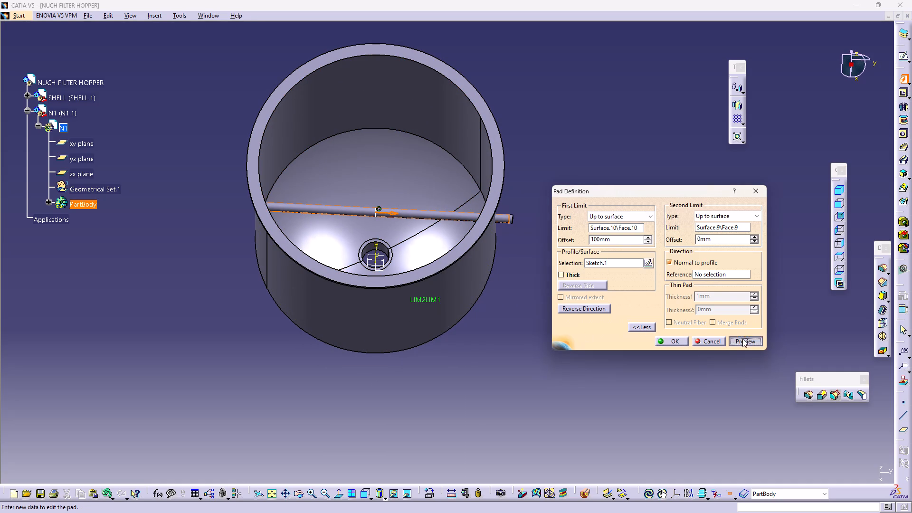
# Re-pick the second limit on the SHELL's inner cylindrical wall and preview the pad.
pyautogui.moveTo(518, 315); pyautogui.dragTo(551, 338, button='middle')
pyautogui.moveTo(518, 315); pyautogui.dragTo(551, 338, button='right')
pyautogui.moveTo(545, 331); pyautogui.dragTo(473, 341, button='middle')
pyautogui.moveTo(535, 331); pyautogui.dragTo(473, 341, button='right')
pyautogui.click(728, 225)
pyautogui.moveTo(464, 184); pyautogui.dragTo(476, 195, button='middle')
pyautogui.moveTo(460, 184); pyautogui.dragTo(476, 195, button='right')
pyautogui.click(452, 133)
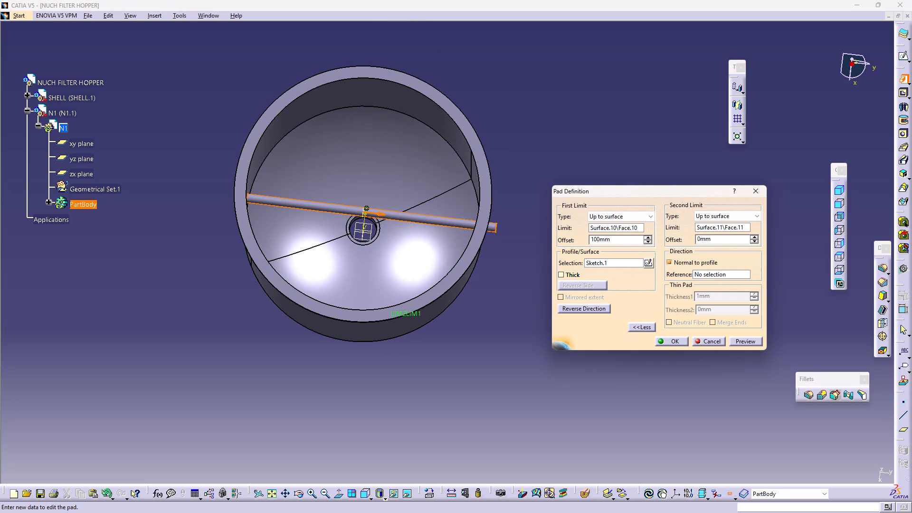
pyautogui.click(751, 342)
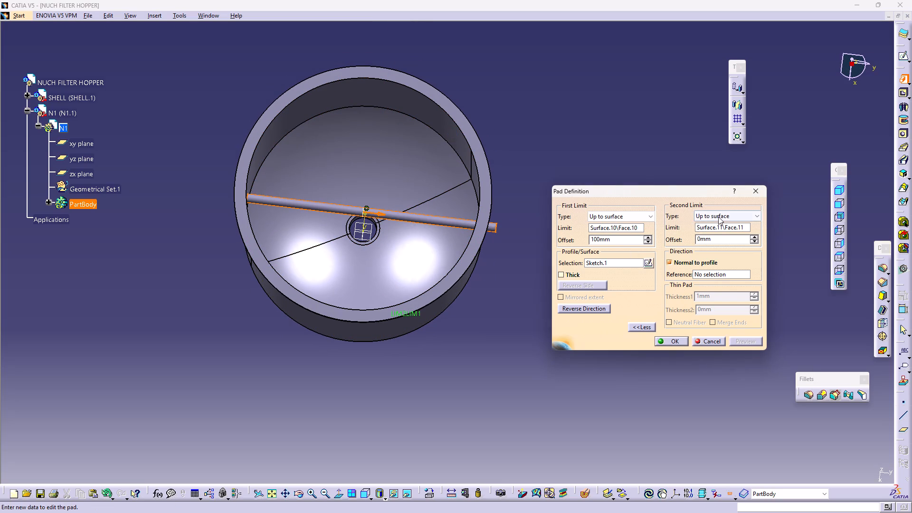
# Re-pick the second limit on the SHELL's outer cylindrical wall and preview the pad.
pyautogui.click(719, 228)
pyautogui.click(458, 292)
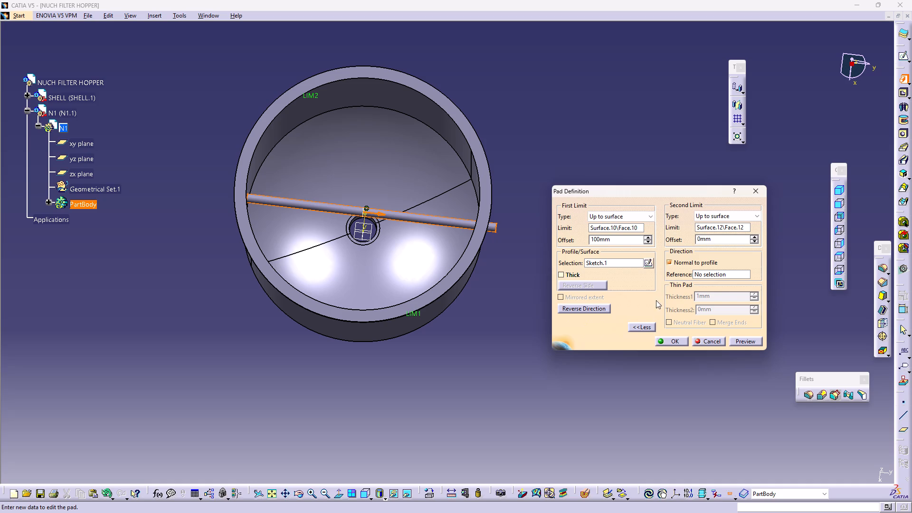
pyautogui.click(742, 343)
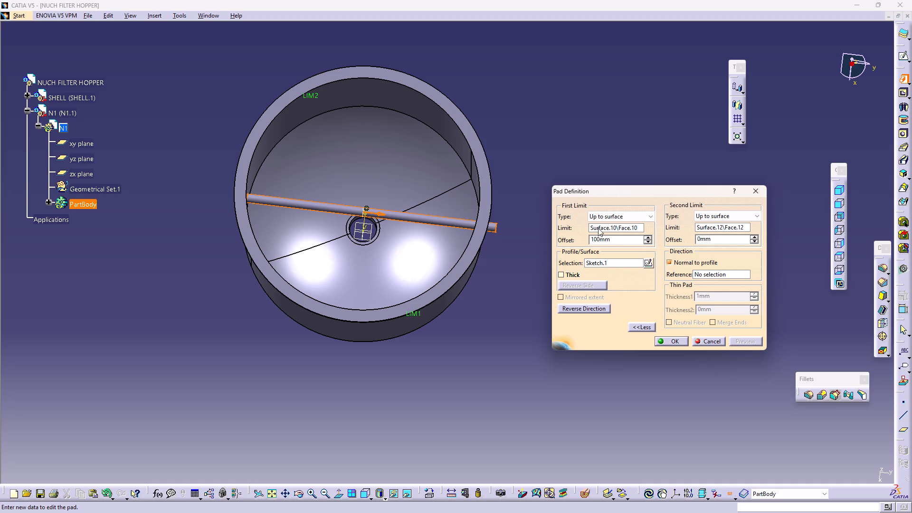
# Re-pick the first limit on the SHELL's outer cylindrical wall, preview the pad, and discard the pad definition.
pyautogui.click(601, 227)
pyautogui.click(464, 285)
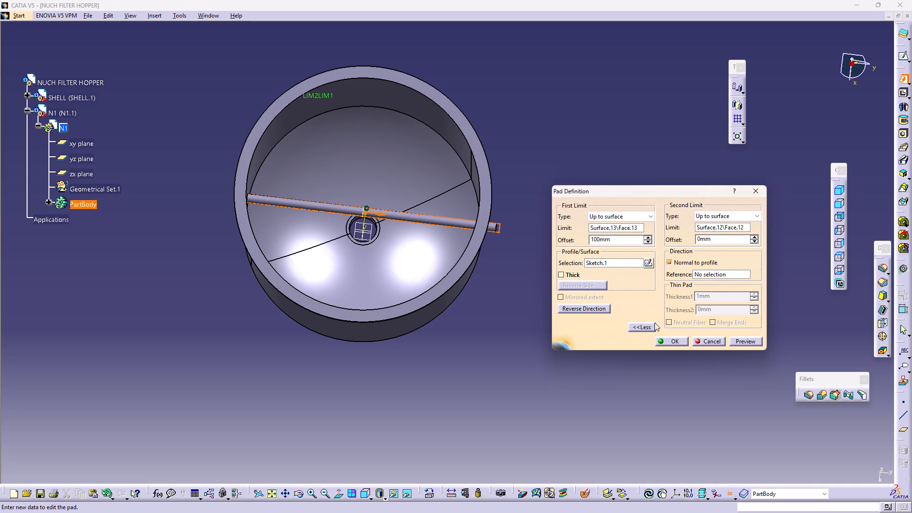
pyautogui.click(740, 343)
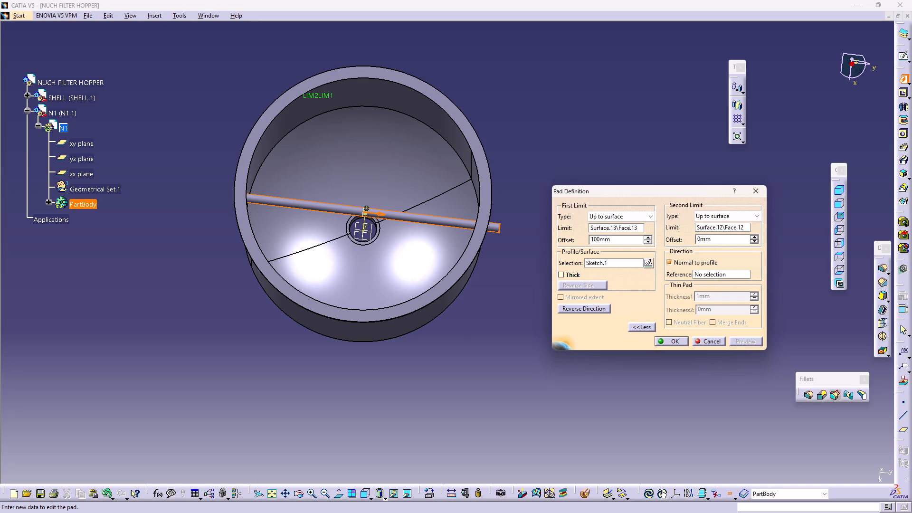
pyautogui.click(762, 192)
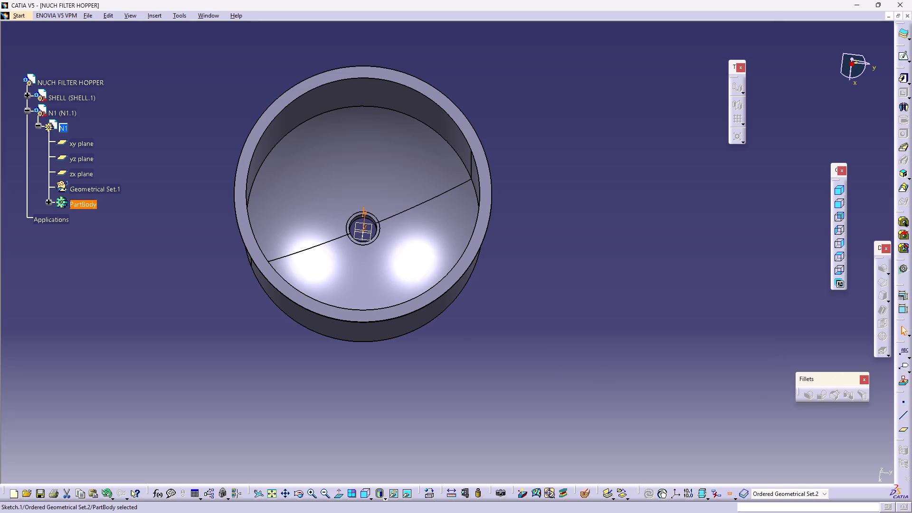
# Start a new pad in N1 using the 50 mm circle sketch as its profile.
pyautogui.click(608, 307)
pyautogui.click(907, 77)
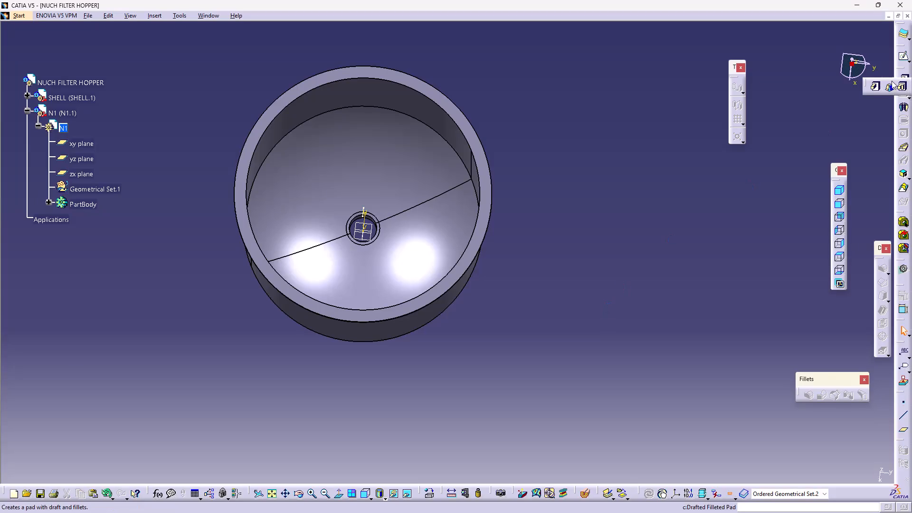
pyautogui.click(870, 85)
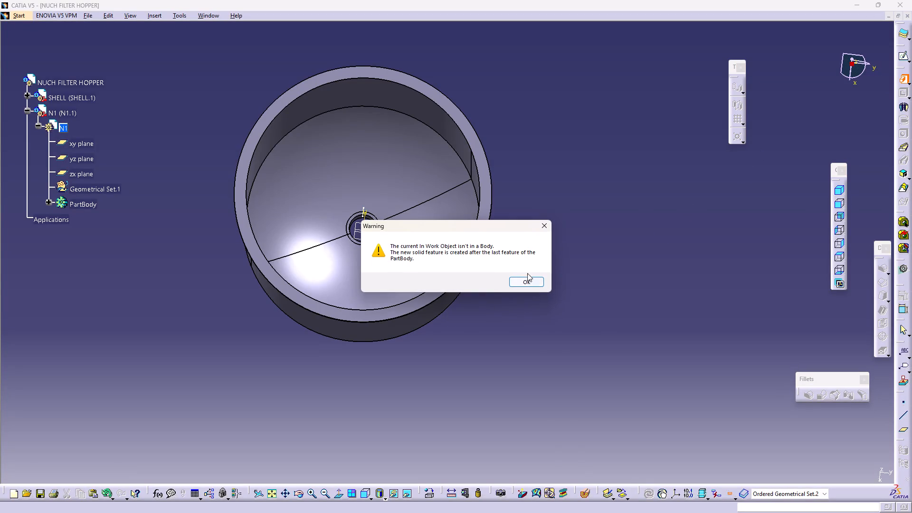
pyautogui.click(535, 285)
pyautogui.moveTo(497, 369); pyautogui.dragTo(499, 220, button='middle')
pyautogui.moveTo(494, 370); pyautogui.dragTo(499, 220, button='right')
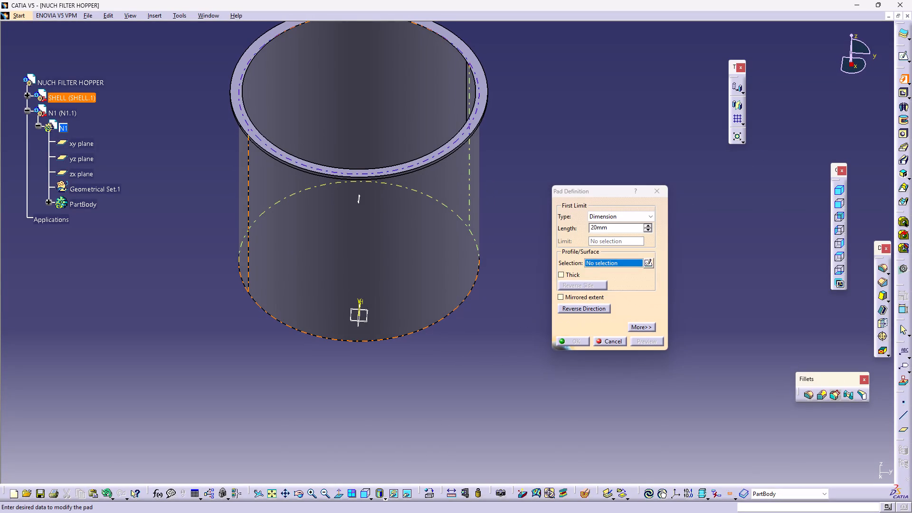
pyautogui.click(357, 200)
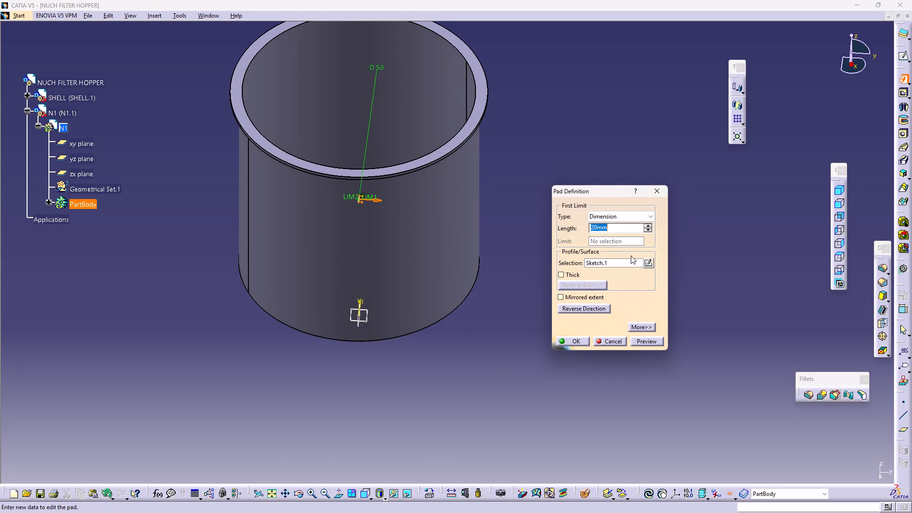
# Edit the pad's sketch to constrain the circle's centre 750 mm above the horizontal axis, and create the pad with a 20 mm length.
pyautogui.click(650, 263)
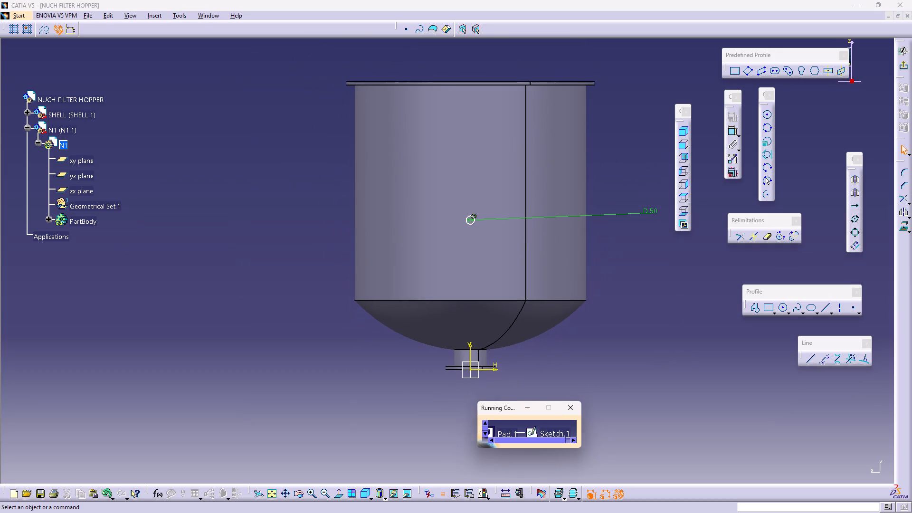
pyautogui.moveTo(614, 302); pyautogui.dragTo(576, 294, button='middle')
pyautogui.doubleClick(629, 288)
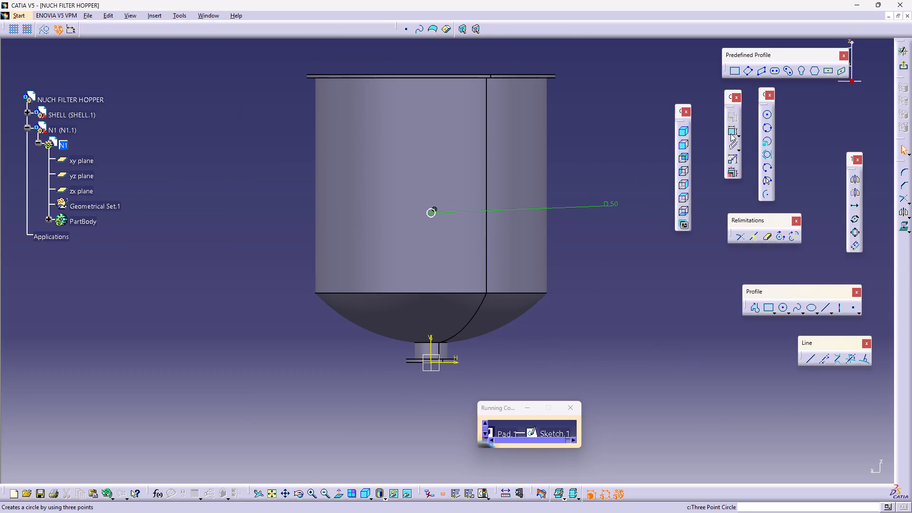
pyautogui.doubleClick(731, 133)
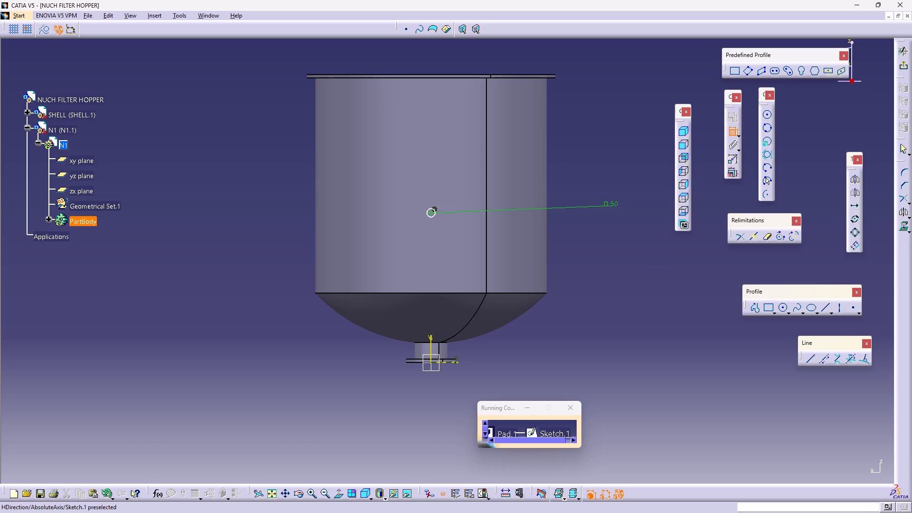
pyautogui.click(451, 365)
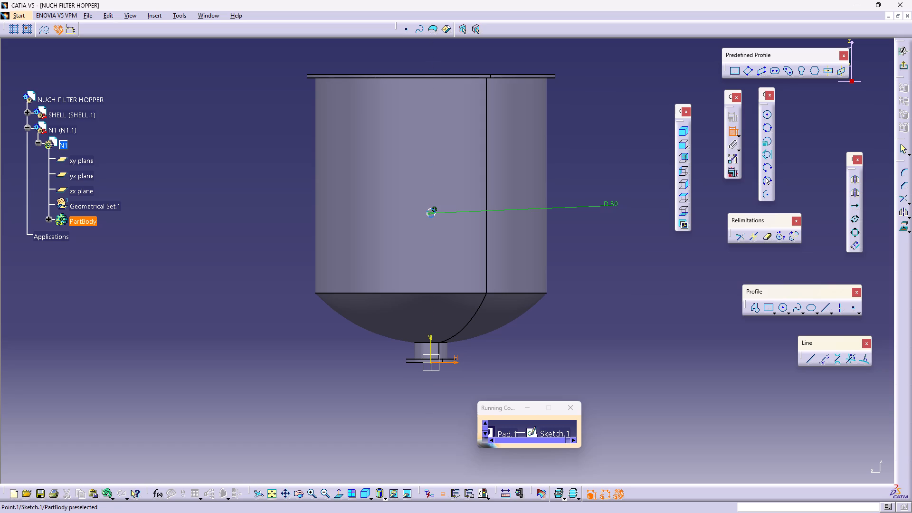
pyautogui.click(432, 212)
pyautogui.click(571, 280)
pyautogui.doubleClick(571, 280)
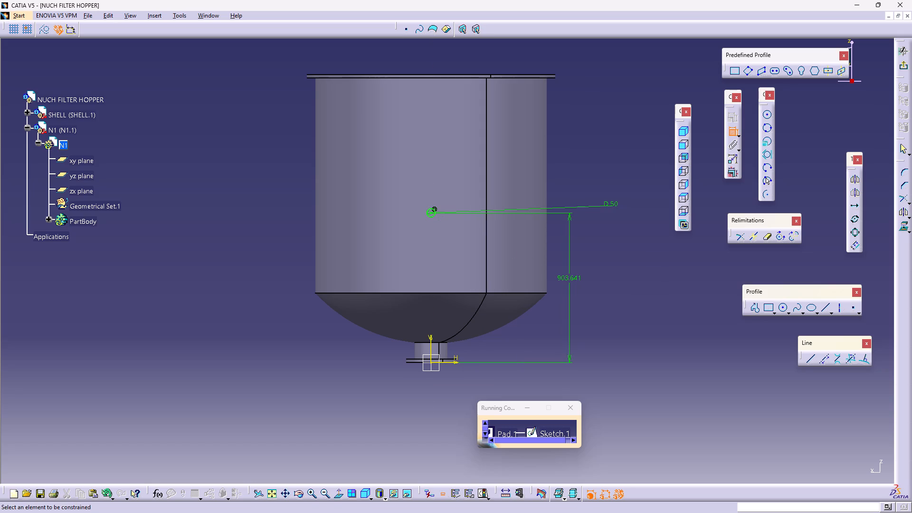
pyautogui.write('750')
pyautogui.press('Return')
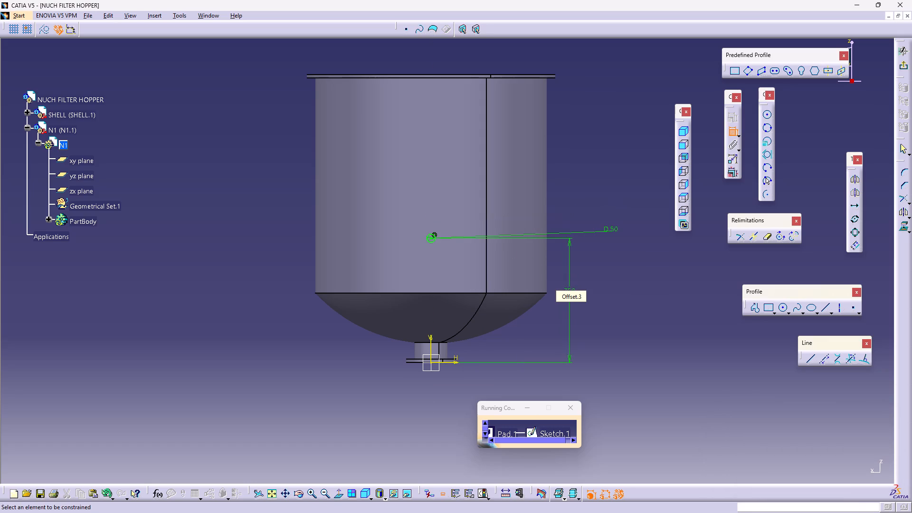
pyautogui.click(904, 68)
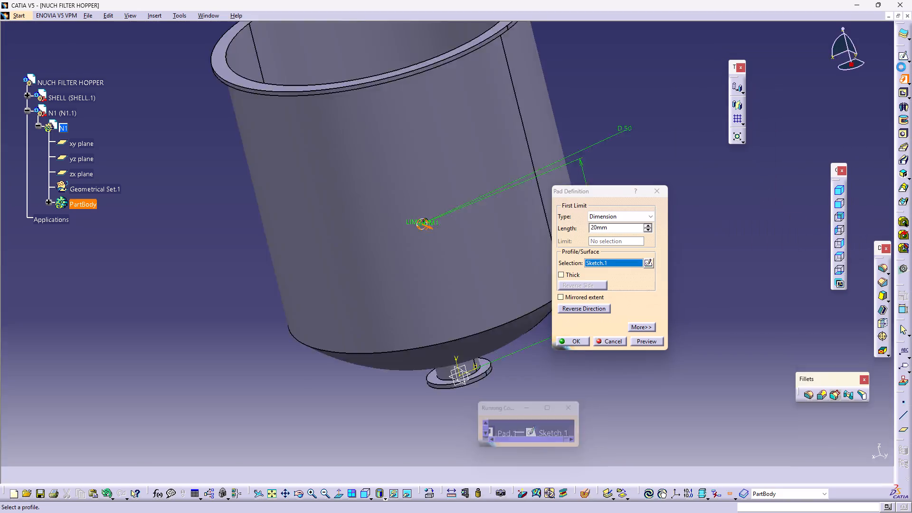
pyautogui.click(579, 343)
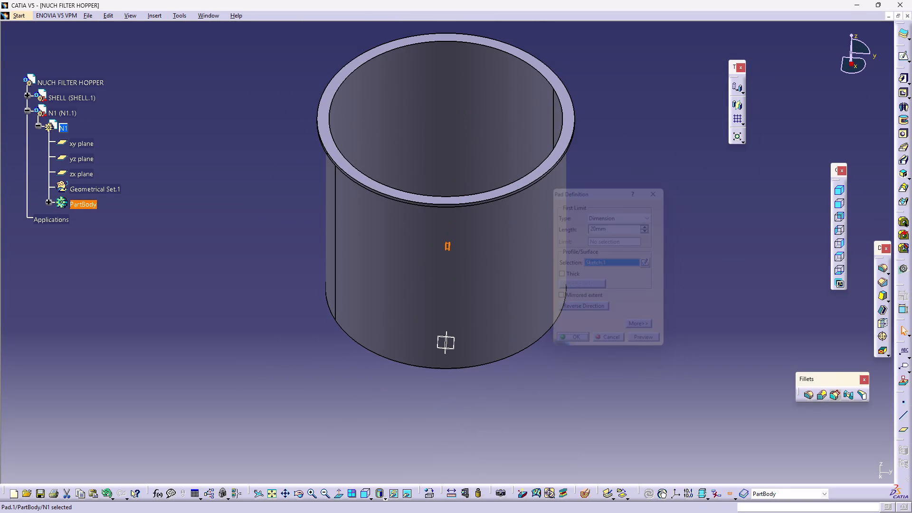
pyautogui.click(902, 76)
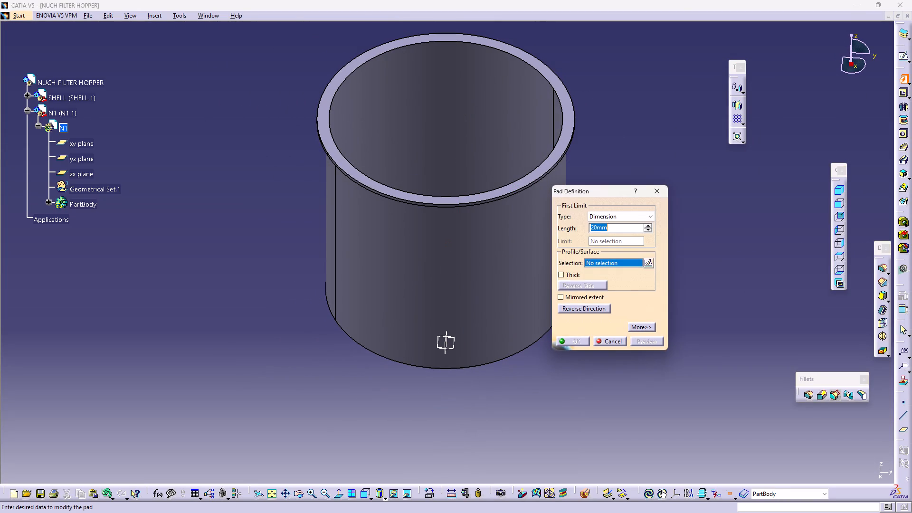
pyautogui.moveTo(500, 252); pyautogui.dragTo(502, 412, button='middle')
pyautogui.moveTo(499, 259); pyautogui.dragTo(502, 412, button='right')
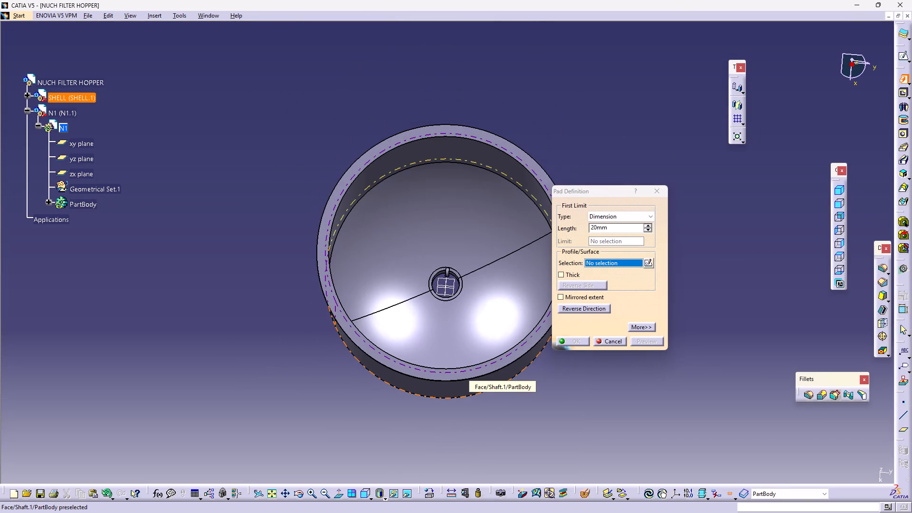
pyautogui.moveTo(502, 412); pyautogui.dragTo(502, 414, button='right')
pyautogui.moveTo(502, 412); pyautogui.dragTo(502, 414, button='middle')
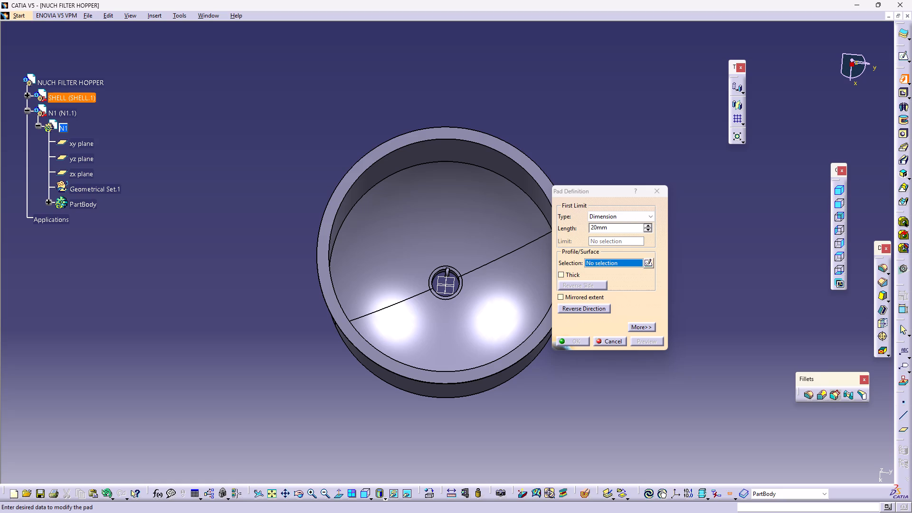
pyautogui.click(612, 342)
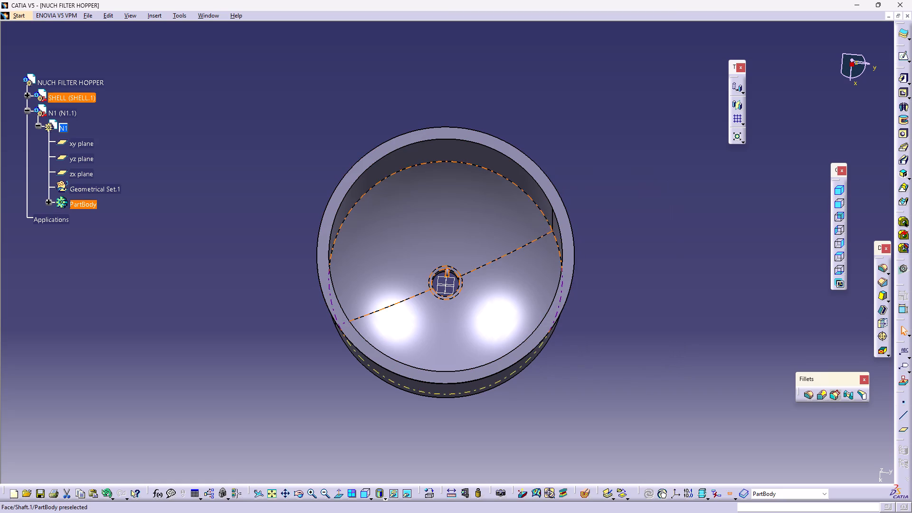
# Reopen the N1 pad's definition and set its first limit length to 800 mm.
pyautogui.doubleClick(448, 269)
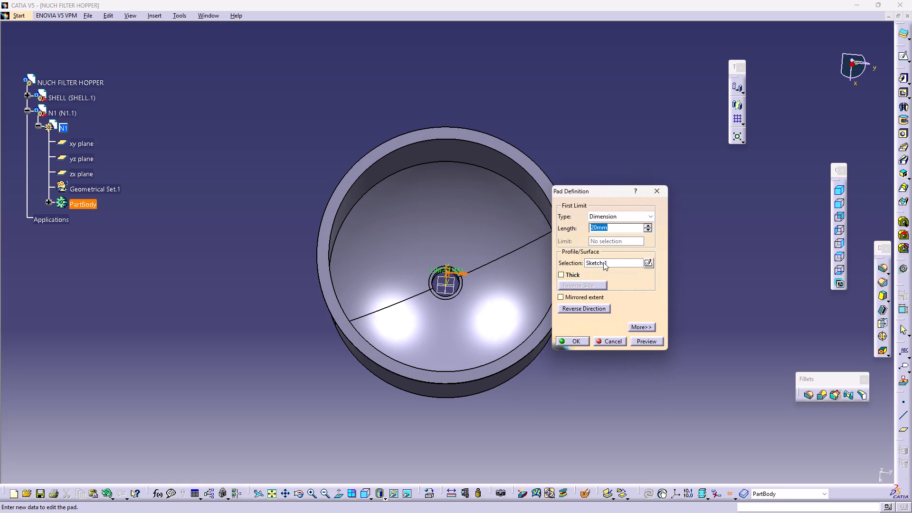
pyautogui.click(649, 264)
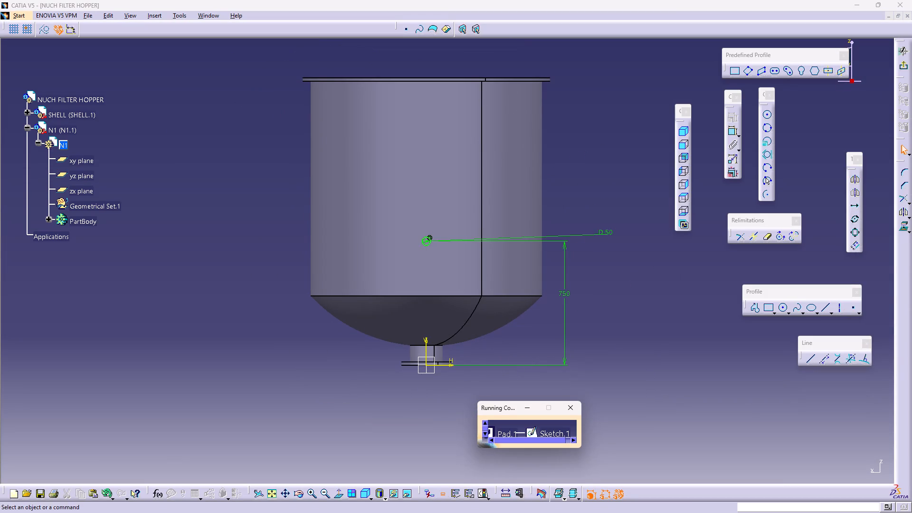
pyautogui.click(907, 61)
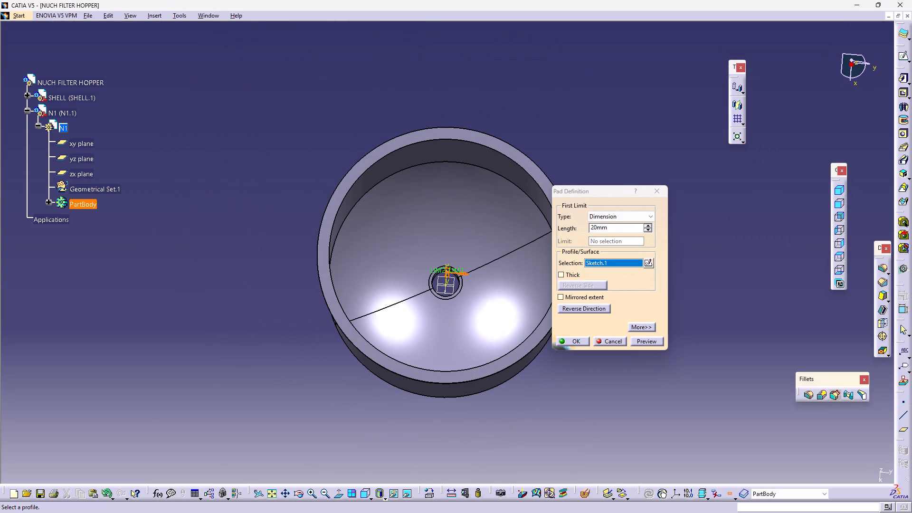
pyautogui.doubleClick(631, 225)
pyautogui.doubleClick(631, 225)
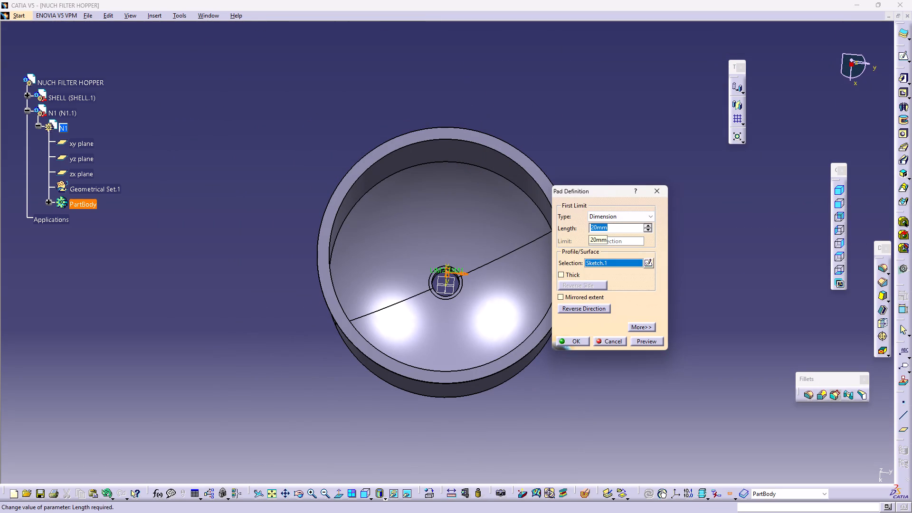
pyautogui.write('50')
pyautogui.press('BackSpace')
pyautogui.press('BackSpace')
pyautogui.write('800')
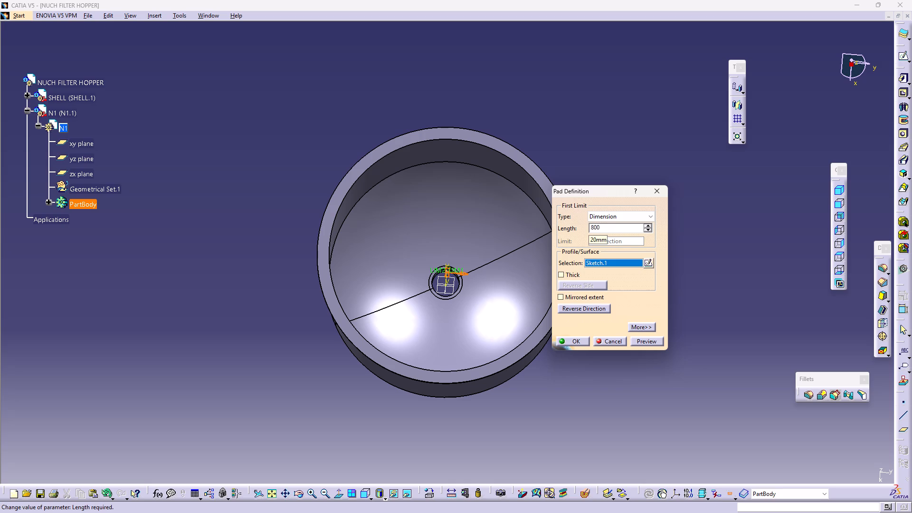
pyautogui.click(639, 132)
# Set the pad's first limit length to 850 mm.
pyautogui.moveTo(570, 178); pyautogui.dragTo(369, 167, button='middle')
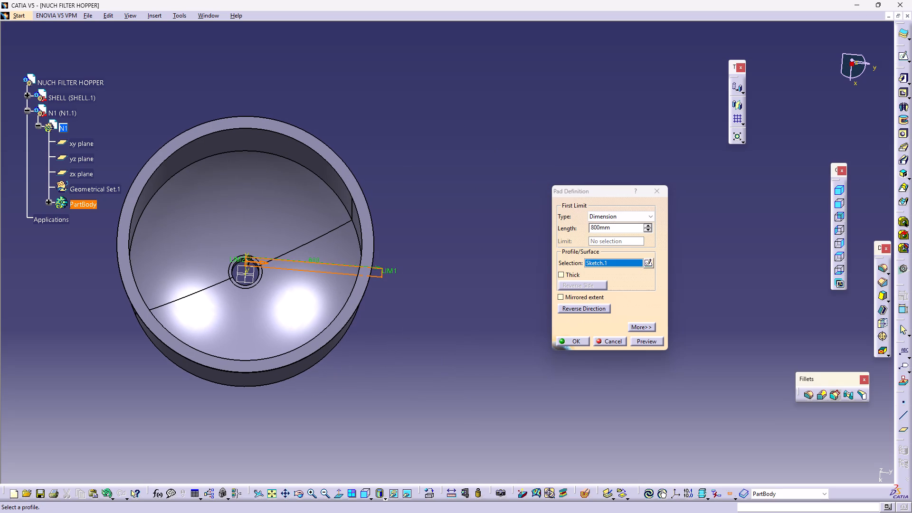
pyautogui.moveTo(392, 332); pyautogui.dragTo(386, 177, button='middle')
pyautogui.moveTo(370, 155); pyautogui.dragTo(378, 166, button='right')
pyautogui.moveTo(371, 287); pyautogui.dragTo(374, 132, button='middle')
pyautogui.moveTo(370, 288); pyautogui.dragTo(374, 132, button='right')
pyautogui.moveTo(388, 150); pyautogui.dragTo(402, 240, button='middle')
pyautogui.moveTo(628, 227); pyautogui.dragTo(525, 249)
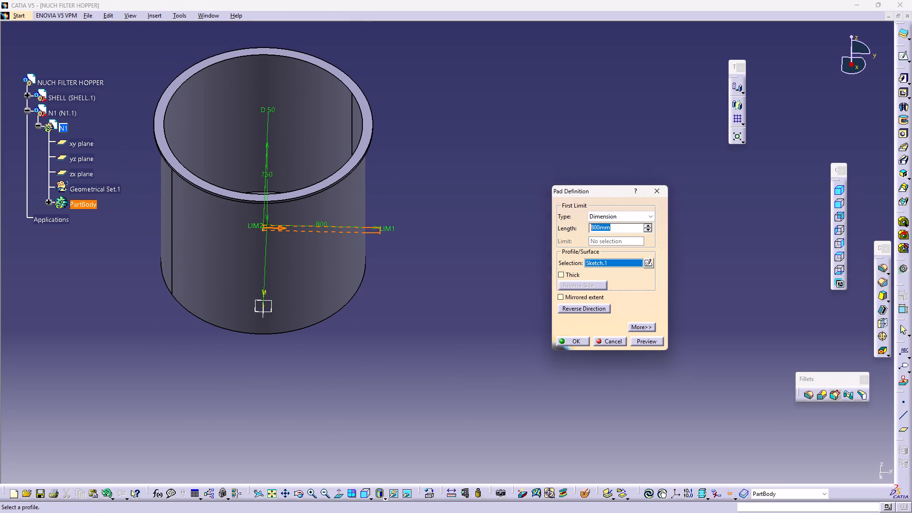
pyautogui.write('850')
pyautogui.click(444, 134)
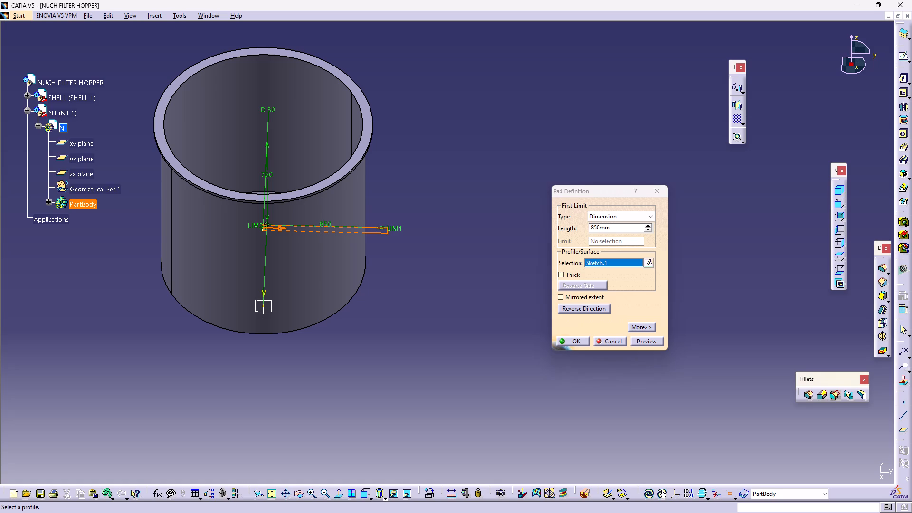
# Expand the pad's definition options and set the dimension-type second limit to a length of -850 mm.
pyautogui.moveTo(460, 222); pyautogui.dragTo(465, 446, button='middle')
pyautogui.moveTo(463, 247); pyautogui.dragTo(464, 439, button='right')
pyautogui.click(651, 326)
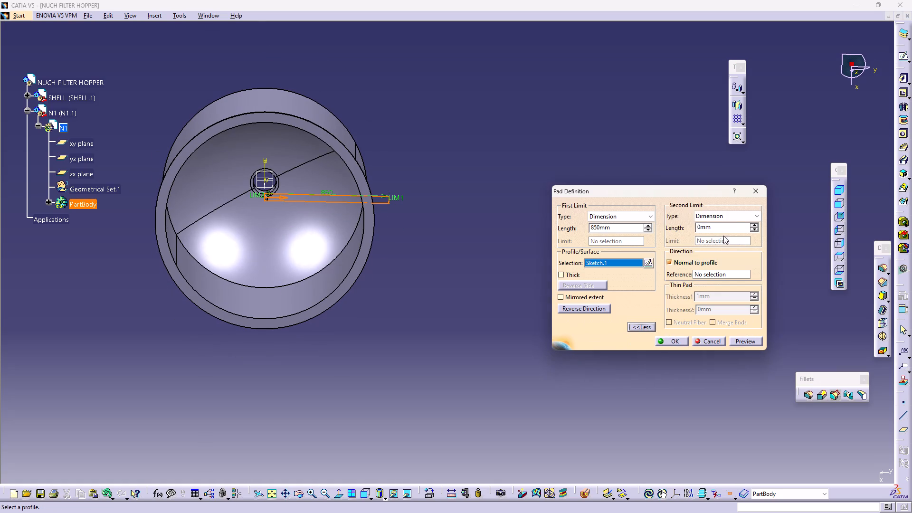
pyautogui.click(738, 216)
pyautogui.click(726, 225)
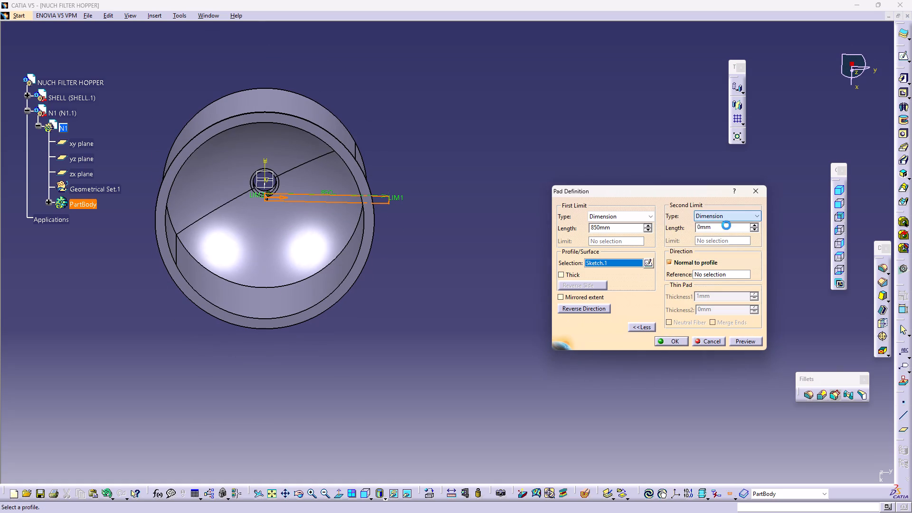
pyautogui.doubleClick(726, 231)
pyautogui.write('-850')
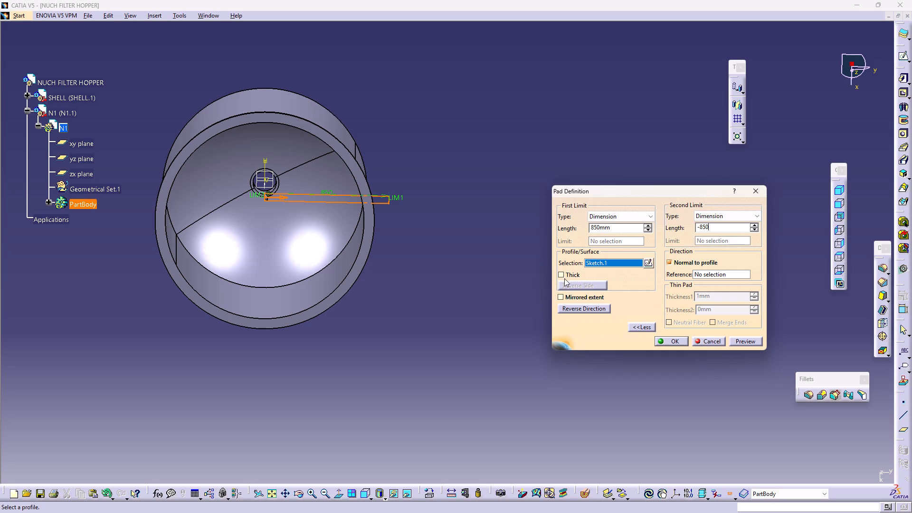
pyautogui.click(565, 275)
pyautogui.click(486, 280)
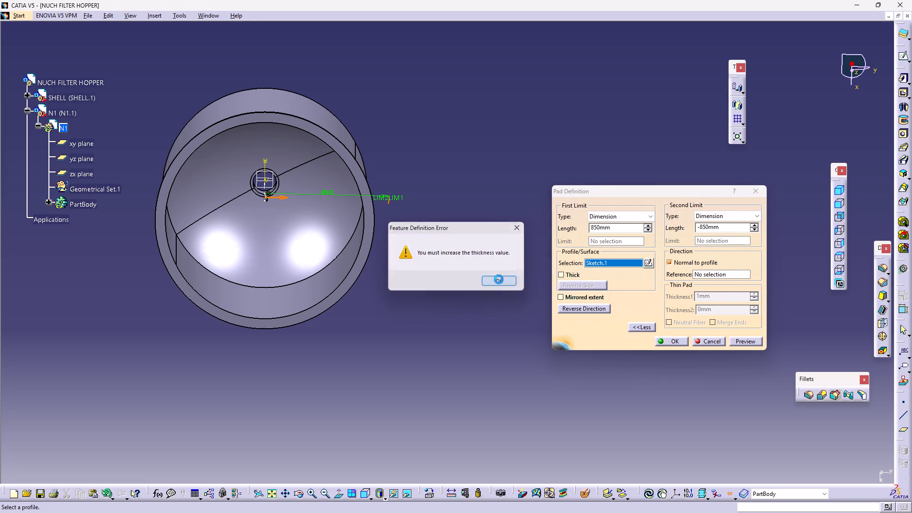
# Enable the Thick option for the N1 pad.
pyautogui.click(561, 274)
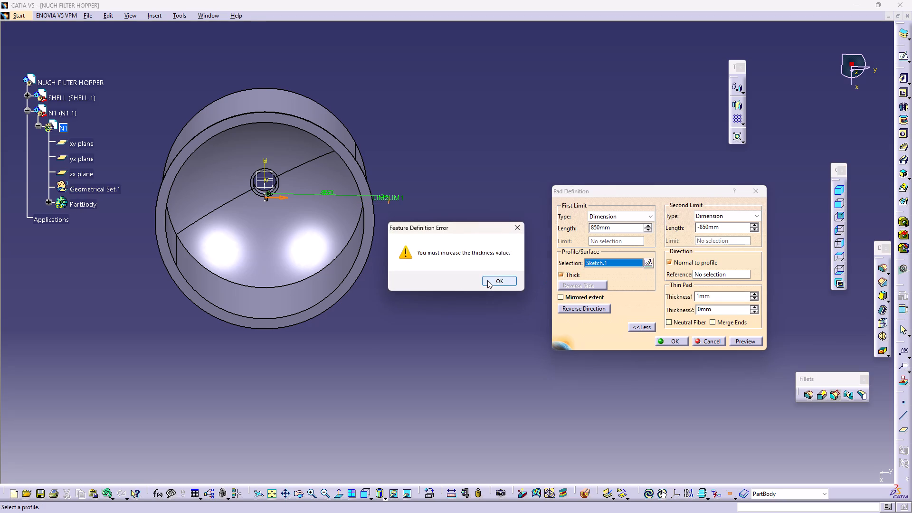
pyautogui.click(487, 280)
# Increase the thin pad's Thickness2 to 2 mm.
pyautogui.moveTo(457, 366); pyautogui.dragTo(432, 352, button='middle')
pyautogui.moveTo(453, 368); pyautogui.dragTo(432, 352, button='right')
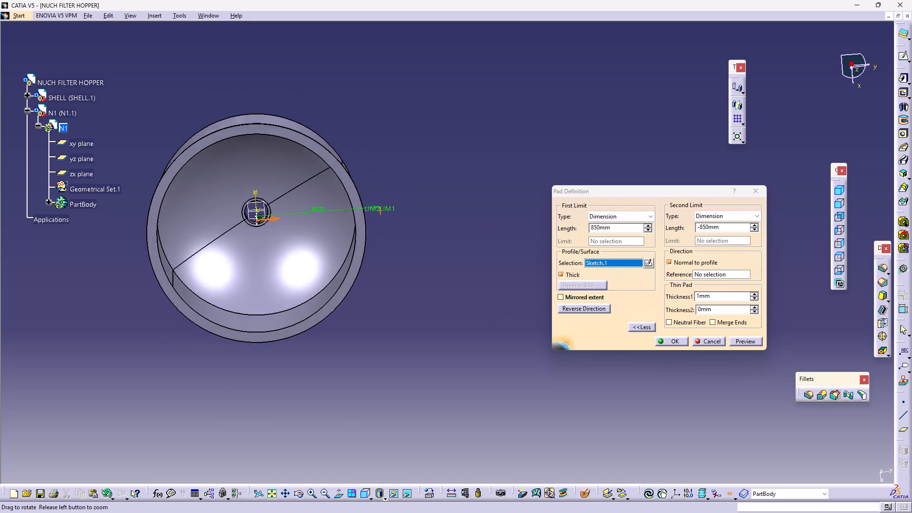
pyautogui.moveTo(432, 352); pyautogui.dragTo(312, 210, button='right')
pyautogui.moveTo(432, 352); pyautogui.dragTo(313, 216, button='middle')
pyautogui.moveTo(372, 364); pyautogui.dragTo(379, 295, button='middle')
pyautogui.moveTo(467, 360); pyautogui.dragTo(244, 317, button='middle')
pyautogui.moveTo(462, 380); pyautogui.dragTo(208, 313, button='right')
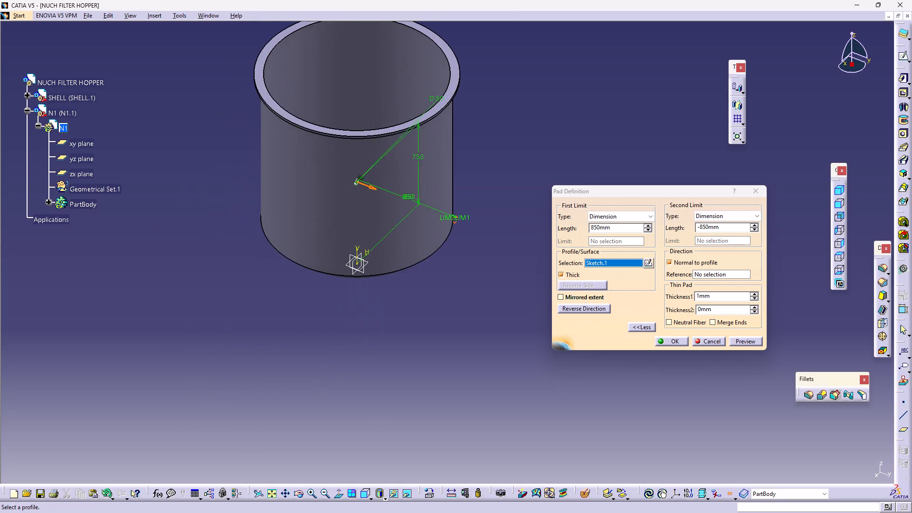
pyautogui.moveTo(461, 336); pyautogui.dragTo(442, 286, button='middle')
pyautogui.rightClick(412, 358)
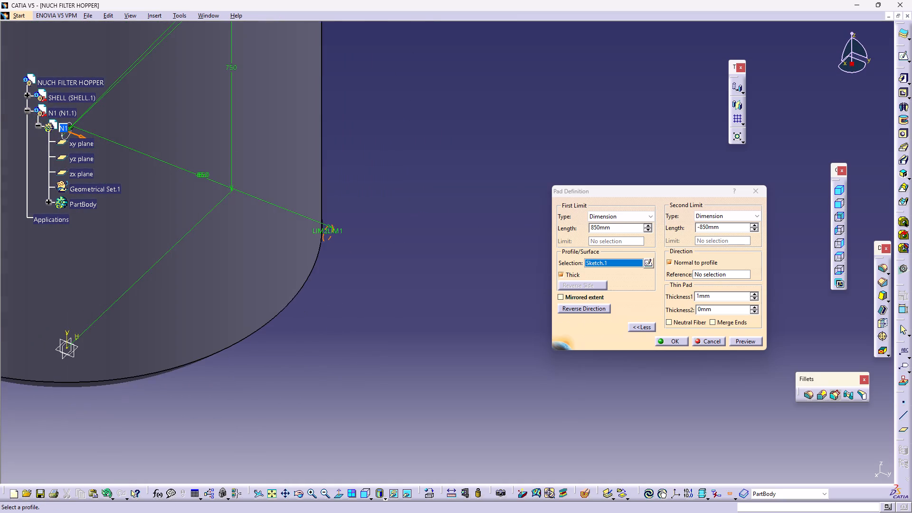
pyautogui.moveTo(442, 286); pyautogui.dragTo(443, 286, button='middle')
pyautogui.moveTo(420, 286); pyautogui.dragTo(525, 295, button='middle')
pyautogui.click(755, 309)
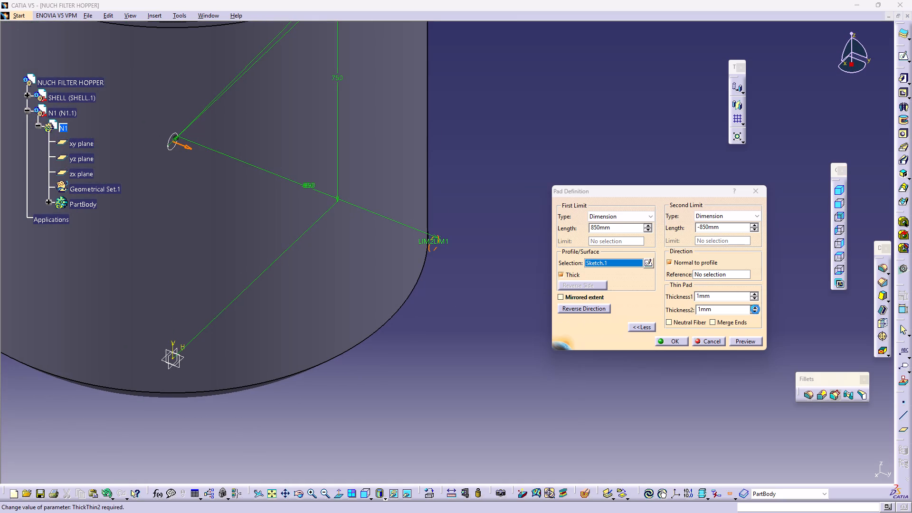
pyautogui.click(493, 282)
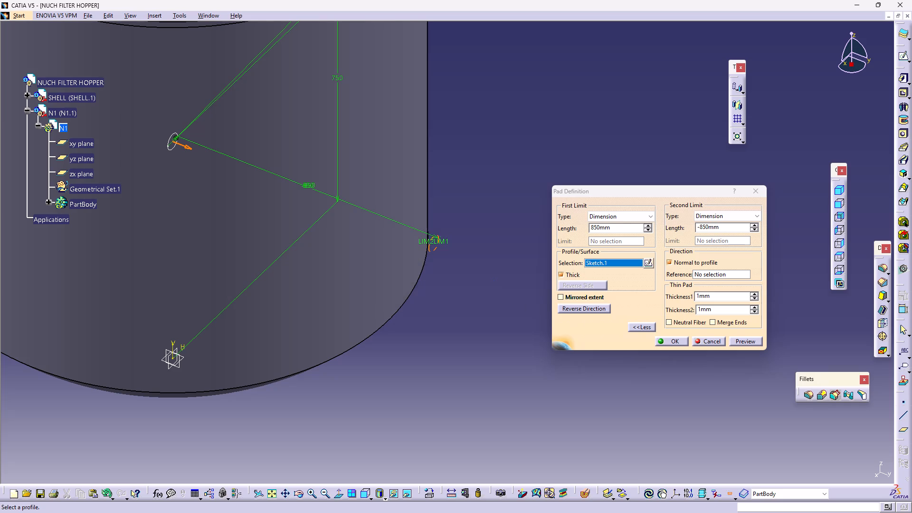
pyautogui.click(168, 143)
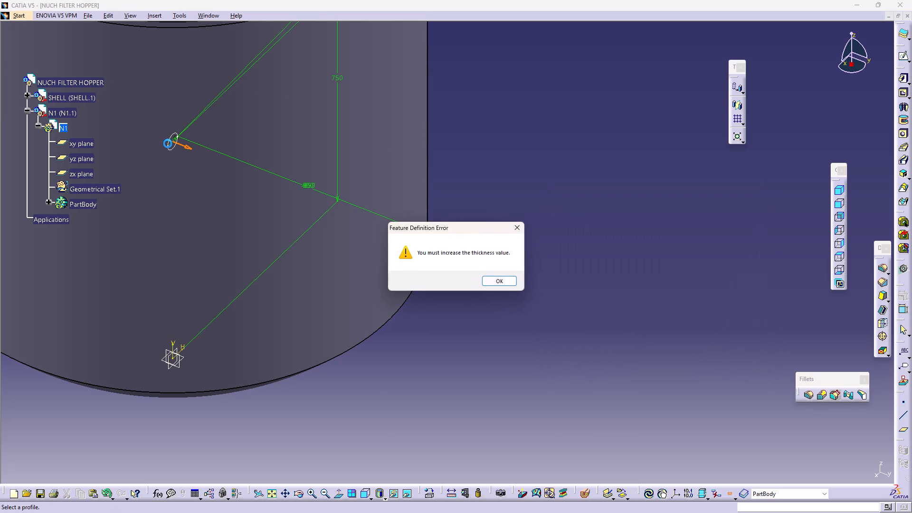
pyautogui.click(503, 282)
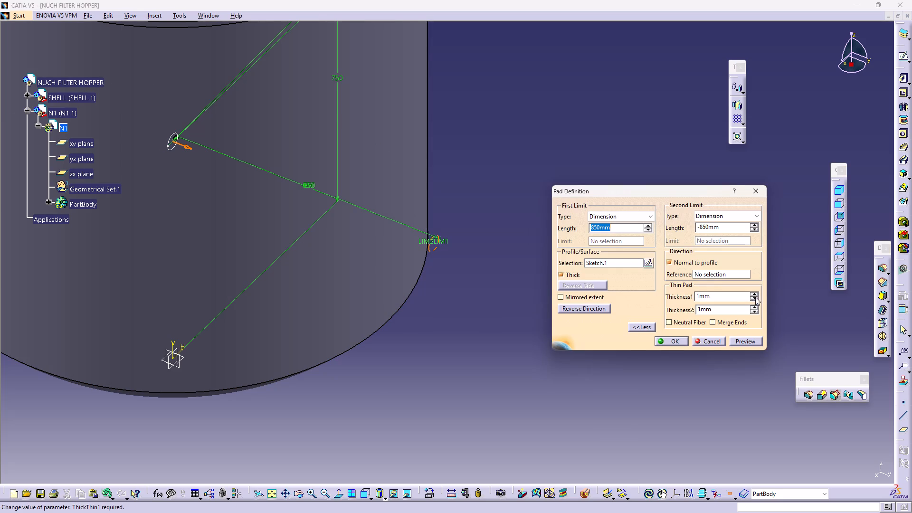
pyautogui.click(756, 306)
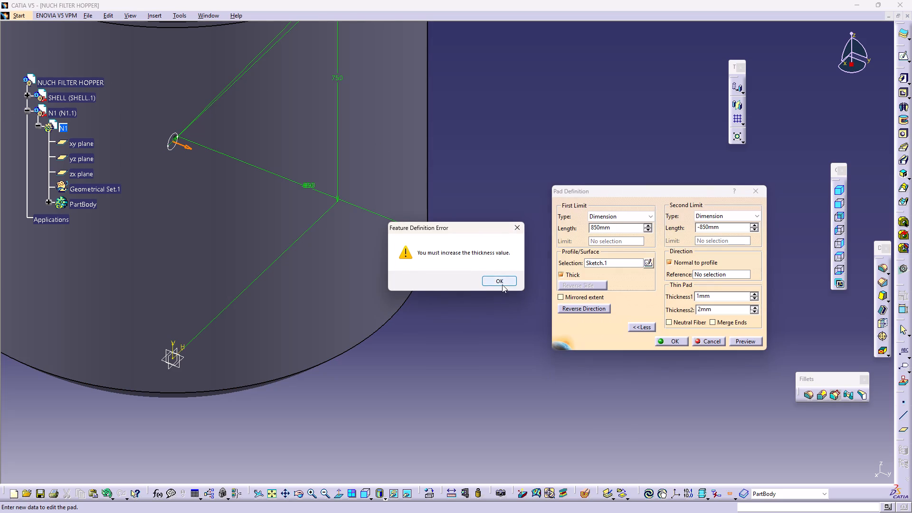
pyautogui.click(502, 285)
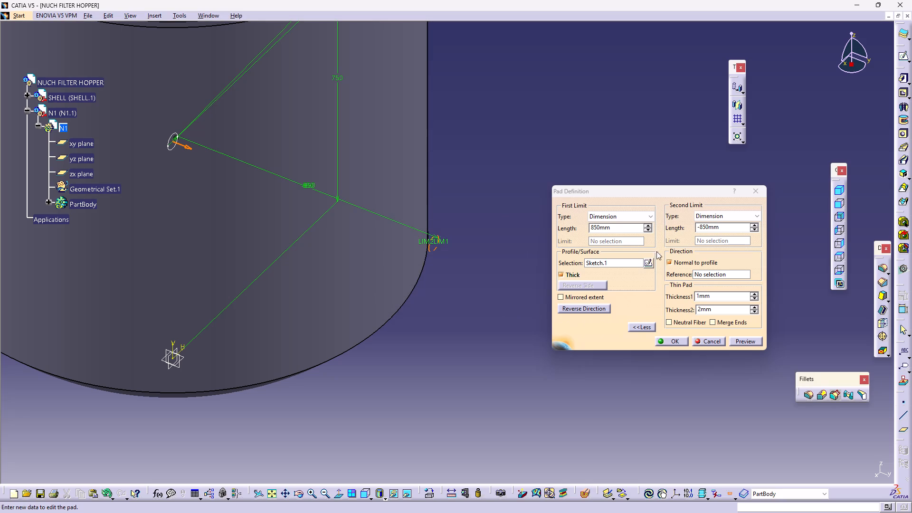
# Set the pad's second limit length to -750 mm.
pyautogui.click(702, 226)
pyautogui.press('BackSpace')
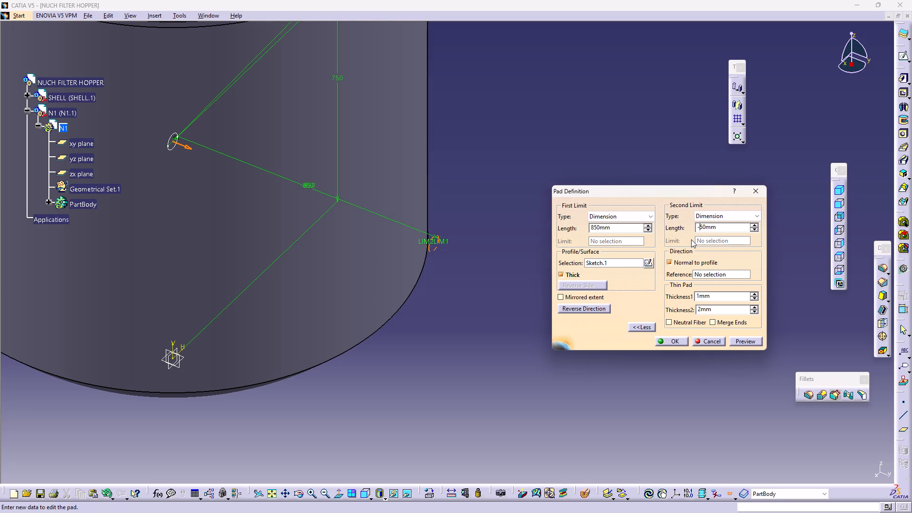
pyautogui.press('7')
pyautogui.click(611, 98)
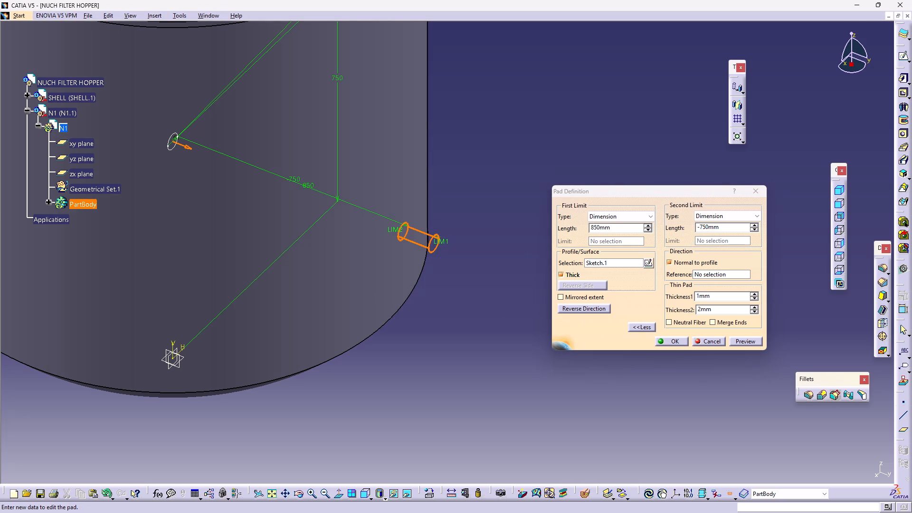
# Check the pad against the shell from the front and reverse its extrusion direction to the opposite side of the shell.
pyautogui.moveTo(430, 283); pyautogui.dragTo(546, 304, button='middle')
pyautogui.moveTo(429, 283); pyautogui.dragTo(546, 304, button='right')
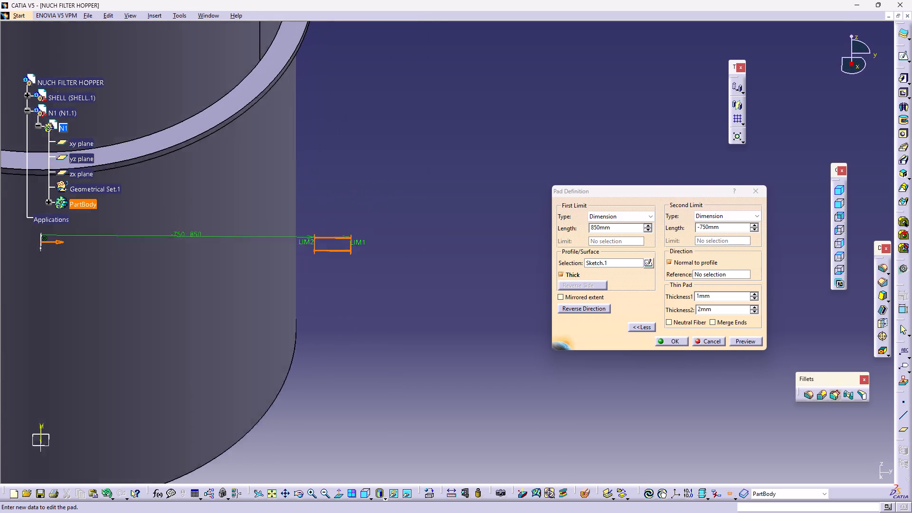
pyautogui.moveTo(546, 304); pyautogui.dragTo(556, 250, button='right')
pyautogui.moveTo(546, 304); pyautogui.dragTo(556, 250, button='middle')
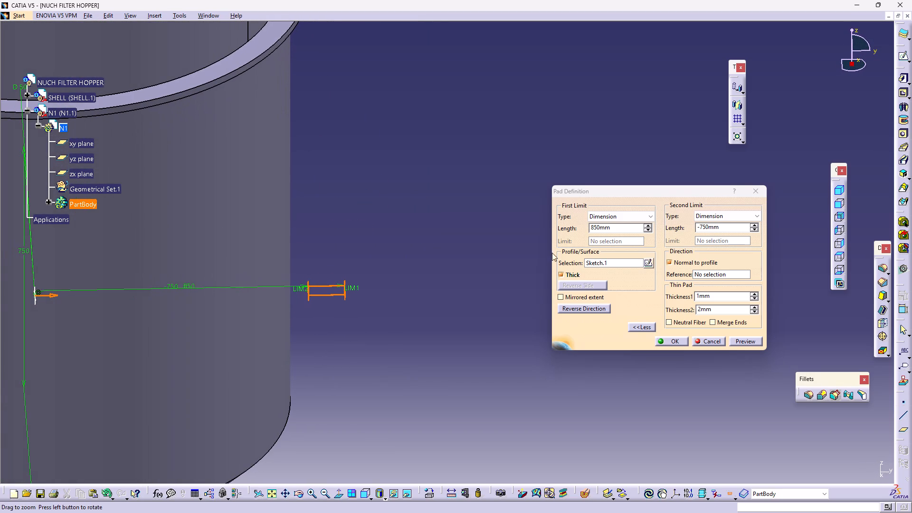
pyautogui.click(839, 205)
pyautogui.moveTo(394, 352); pyautogui.dragTo(467, 175, button='middle')
pyautogui.rightClick(467, 175)
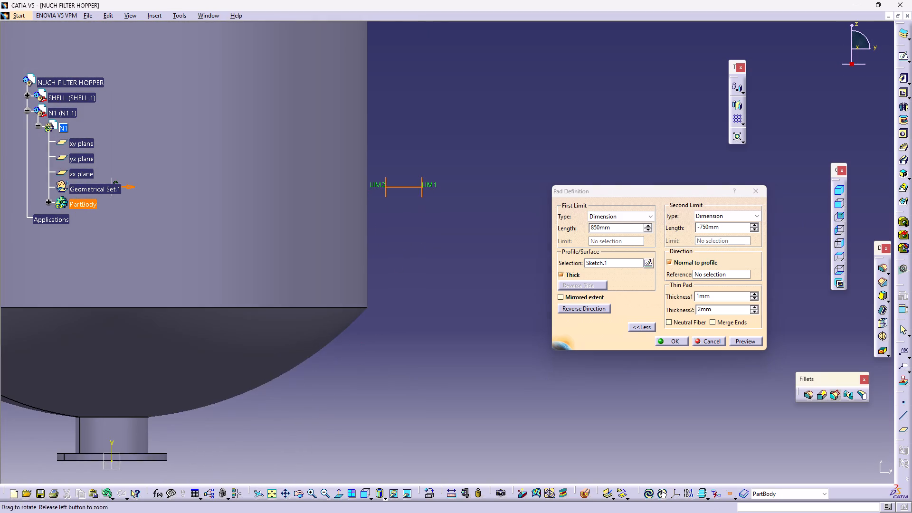
pyautogui.moveTo(467, 175); pyautogui.dragTo(475, 250, button='middle')
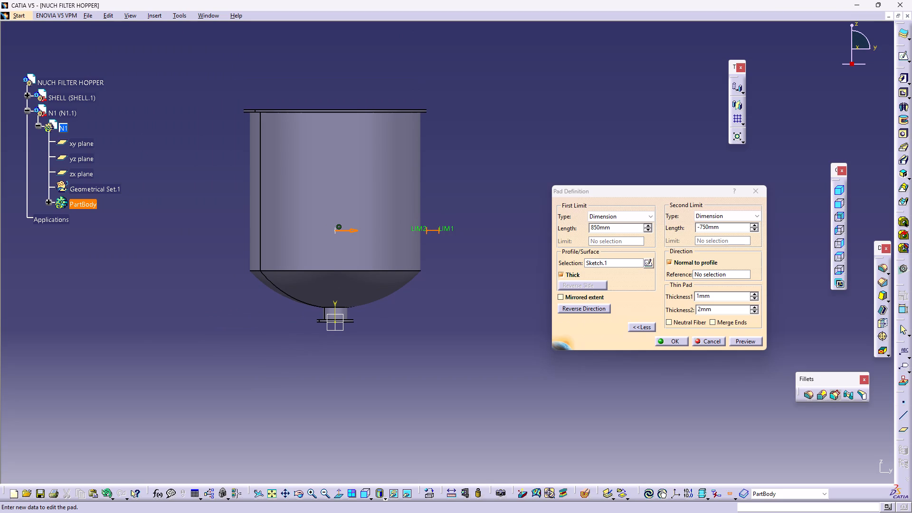
pyautogui.click(353, 231)
pyautogui.moveTo(288, 288); pyautogui.dragTo(419, 192, button='middle')
pyautogui.rightClick(406, 258)
pyautogui.moveTo(420, 195); pyautogui.dragTo(433, 231, button='middle')
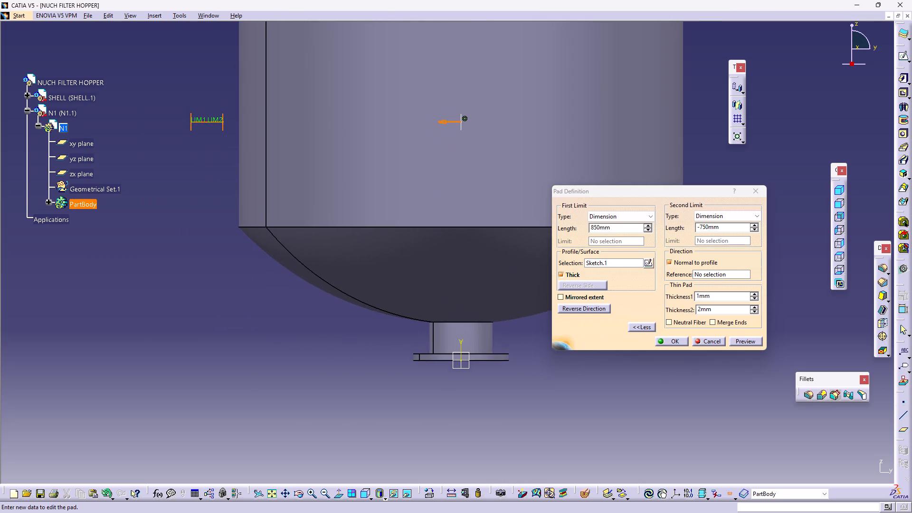
pyautogui.moveTo(433, 231); pyautogui.dragTo(452, 303, button='middle')
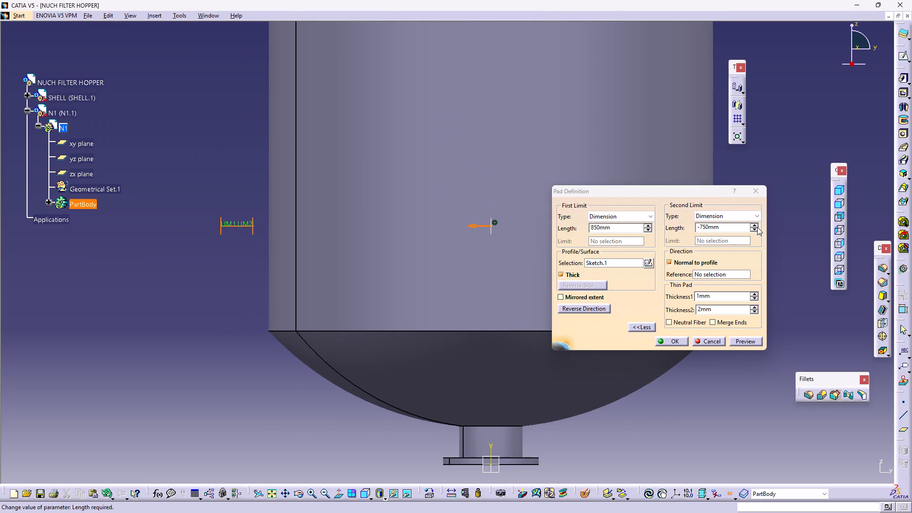
# Adjust the pad's first limit to 835 mm and its second limit to -650 mm.
pyautogui.click(756, 226)
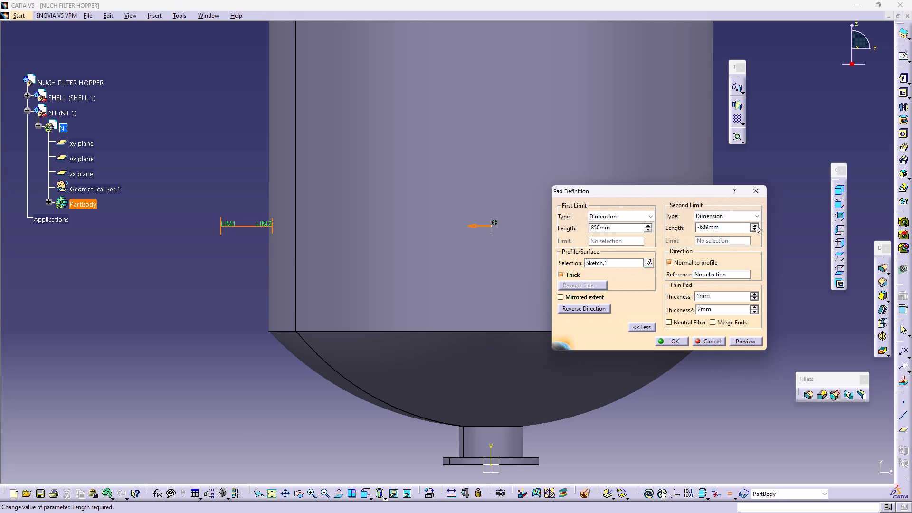
pyautogui.click(650, 230)
pyautogui.click(756, 229)
pyautogui.click(755, 225)
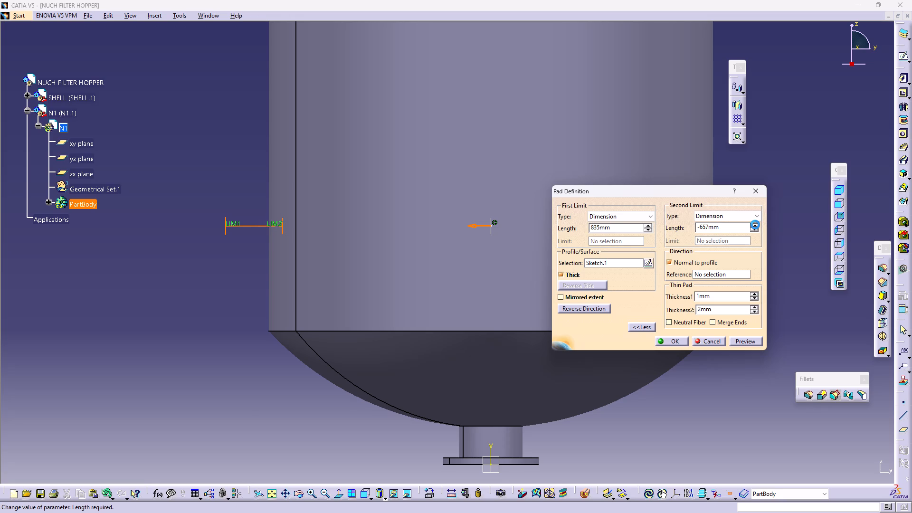
pyautogui.click(755, 225)
pyautogui.click(755, 225)
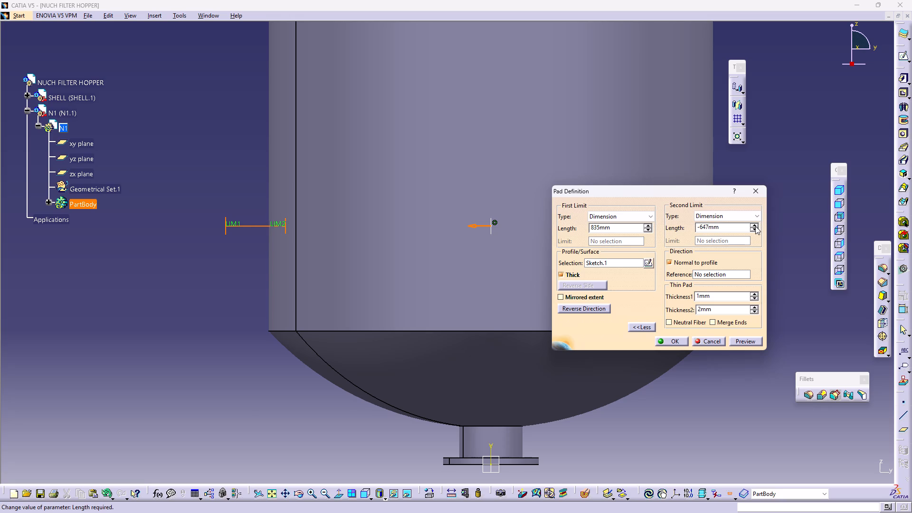
pyautogui.tripleClick(754, 229)
# Preview the thin nozzle pad and examine how it passes through the shell wall.
pyautogui.moveTo(502, 145); pyautogui.dragTo(509, 356, button='middle')
pyautogui.moveTo(499, 200); pyautogui.dragTo(509, 356, button='right')
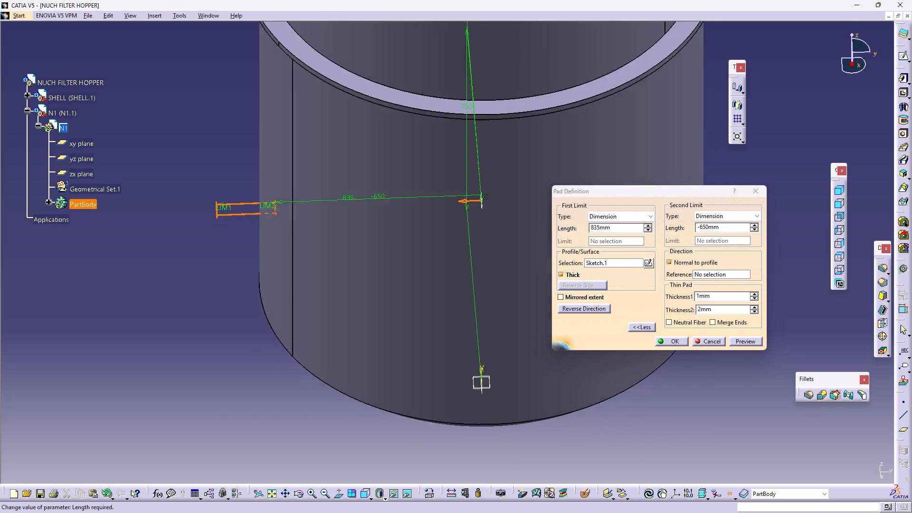
pyautogui.moveTo(509, 356); pyautogui.dragTo(454, 512, button='right')
pyautogui.moveTo(509, 356); pyautogui.dragTo(452, 507, button='middle')
pyautogui.moveTo(418, 266); pyautogui.dragTo(417, 265, button='middle')
pyautogui.moveTo(418, 265); pyautogui.dragTo(417, 265, button='right')
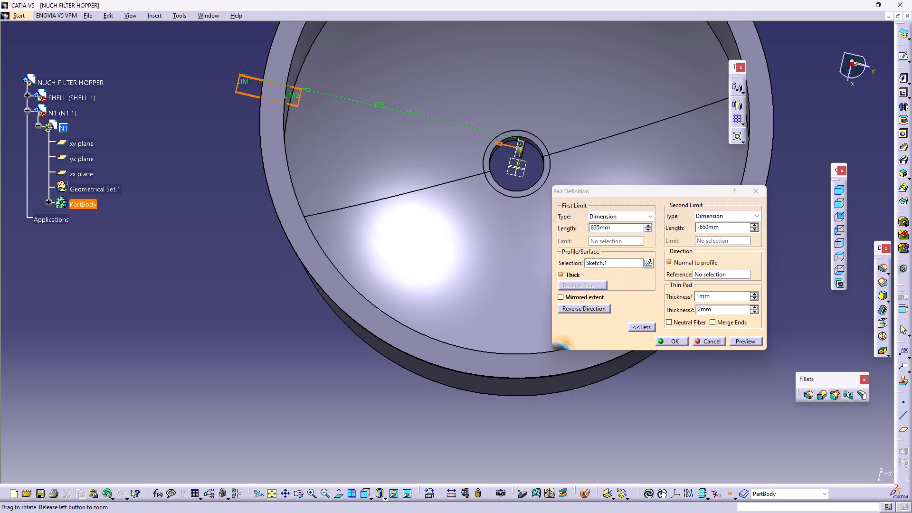
pyautogui.moveTo(417, 265); pyautogui.dragTo(403, 260, button='right')
pyautogui.moveTo(417, 265); pyautogui.dragTo(403, 260, button='middle')
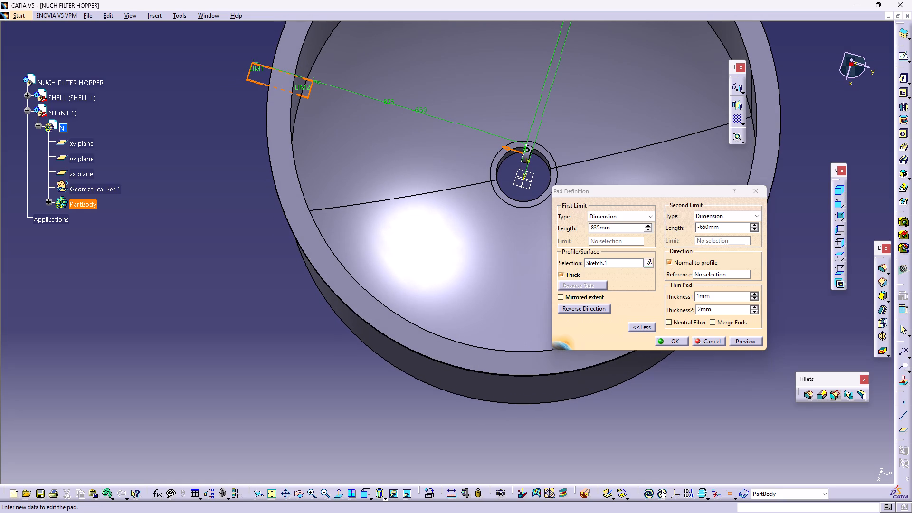
pyautogui.click(746, 341)
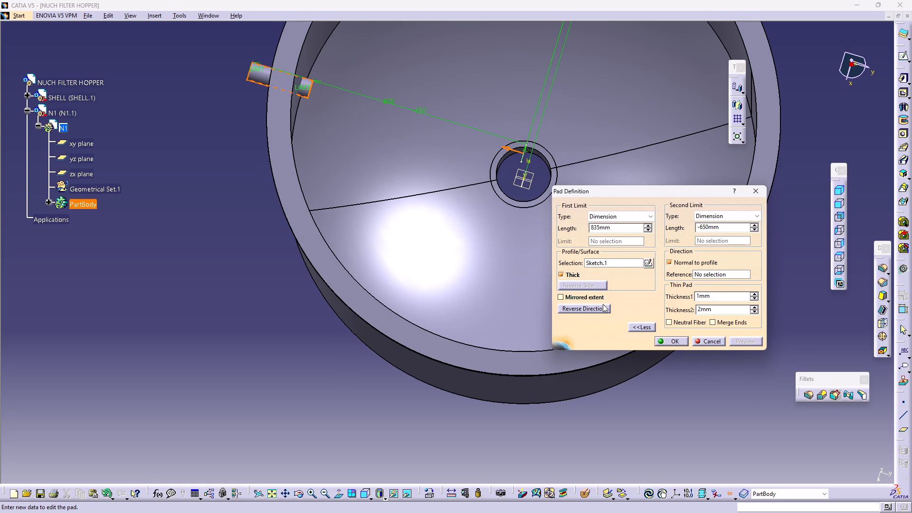
pyautogui.moveTo(600, 297); pyautogui.dragTo(571, 328, button='middle')
pyautogui.moveTo(593, 293); pyautogui.dragTo(581, 333, button='right')
pyautogui.moveTo(547, 261); pyautogui.dragTo(525, 319, button='middle')
pyautogui.moveTo(525, 319); pyautogui.dragTo(501, 308, button='right')
pyautogui.moveTo(525, 319); pyautogui.dragTo(501, 308, button='middle')
# Change the pad's second limit to Up to surface using the shell's inner wall face, and preview the result.
pyautogui.click(719, 213)
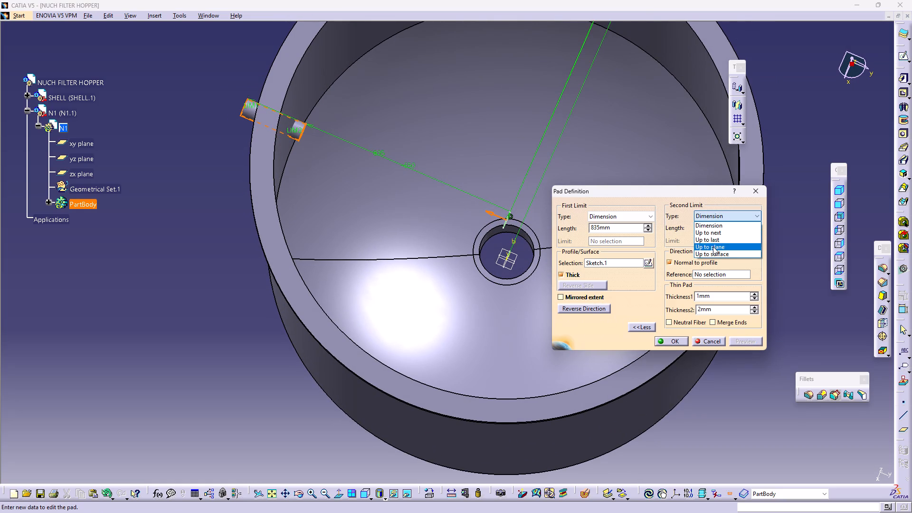
pyautogui.click(712, 255)
pyautogui.click(326, 86)
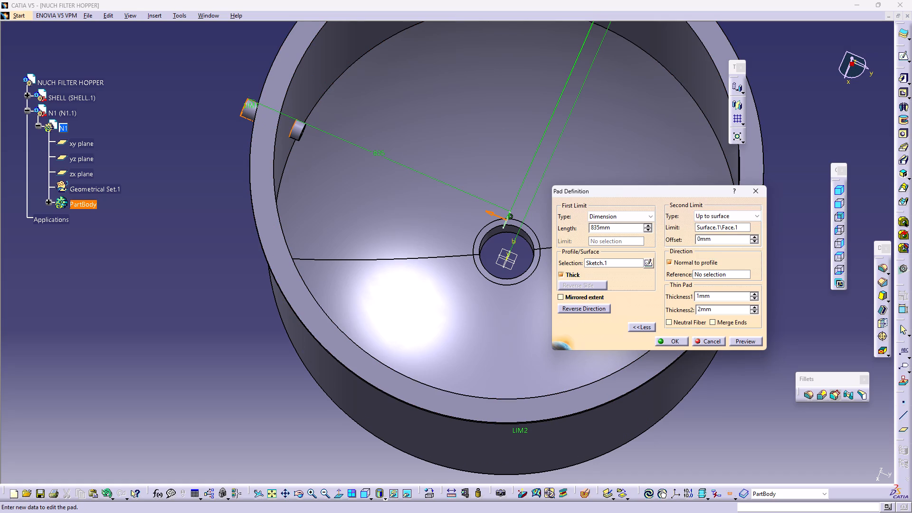
pyautogui.click(750, 342)
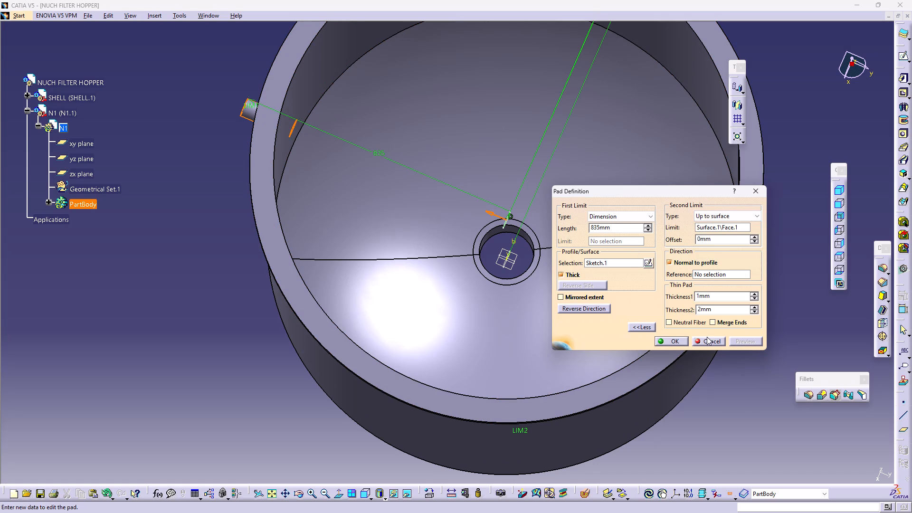
pyautogui.moveTo(456, 293); pyautogui.dragTo(351, 214, button='middle')
pyautogui.moveTo(449, 293); pyautogui.dragTo(351, 214, button='right')
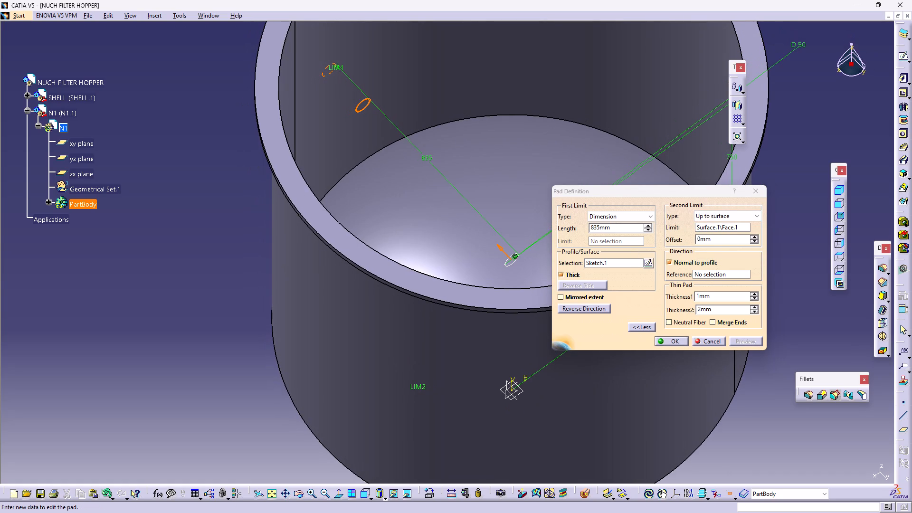
pyautogui.moveTo(351, 214); pyautogui.dragTo(423, 267, button='middle')
pyautogui.moveTo(351, 214); pyautogui.dragTo(423, 267, button='right')
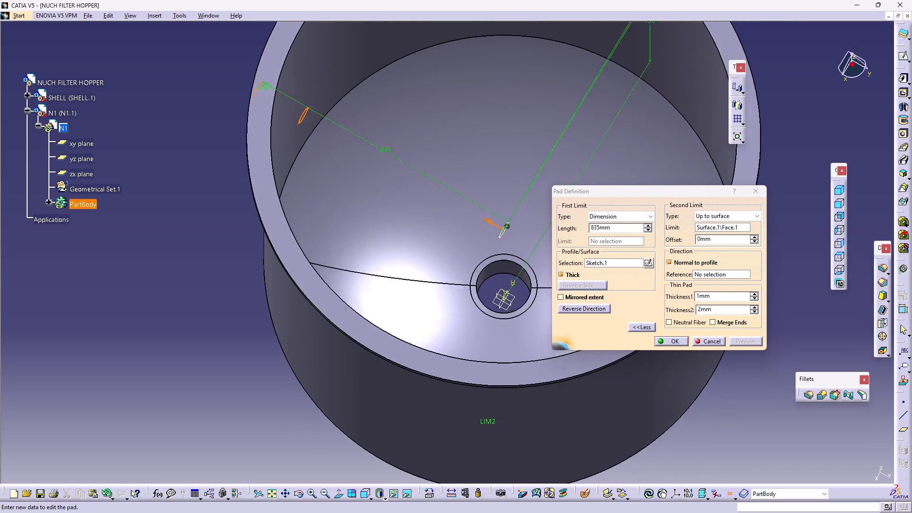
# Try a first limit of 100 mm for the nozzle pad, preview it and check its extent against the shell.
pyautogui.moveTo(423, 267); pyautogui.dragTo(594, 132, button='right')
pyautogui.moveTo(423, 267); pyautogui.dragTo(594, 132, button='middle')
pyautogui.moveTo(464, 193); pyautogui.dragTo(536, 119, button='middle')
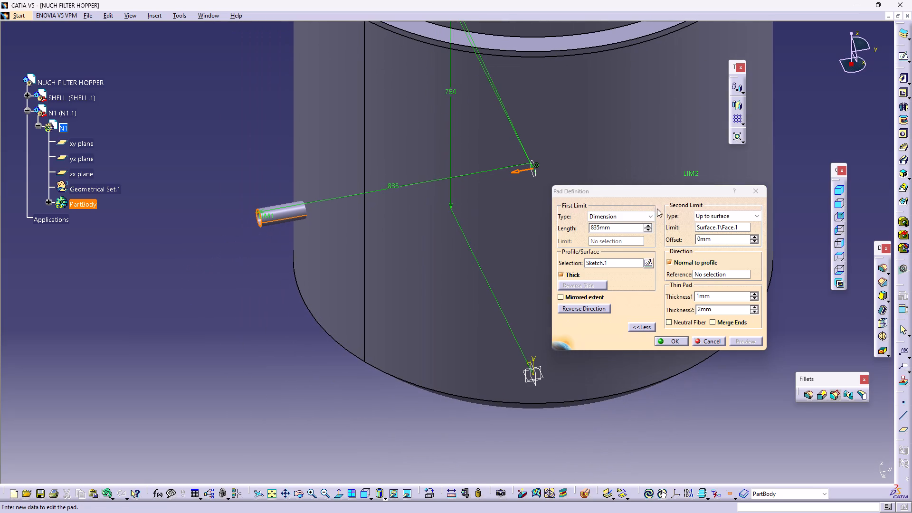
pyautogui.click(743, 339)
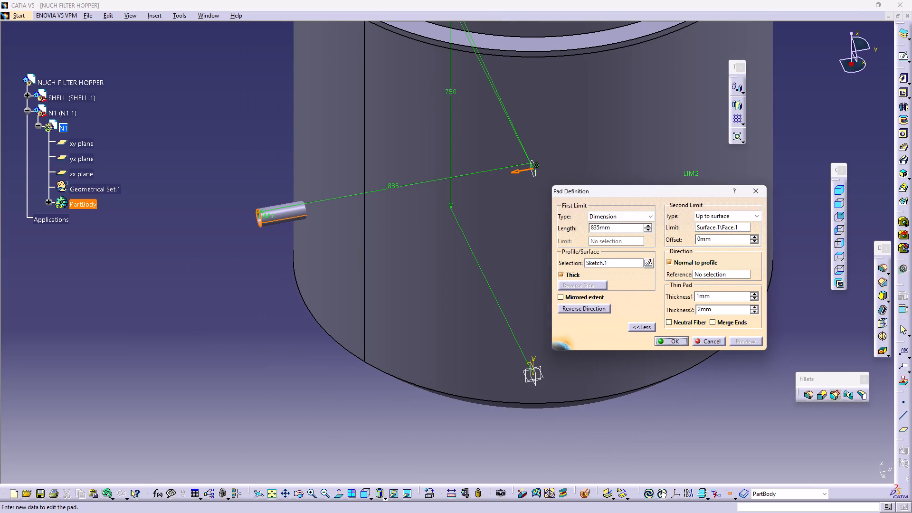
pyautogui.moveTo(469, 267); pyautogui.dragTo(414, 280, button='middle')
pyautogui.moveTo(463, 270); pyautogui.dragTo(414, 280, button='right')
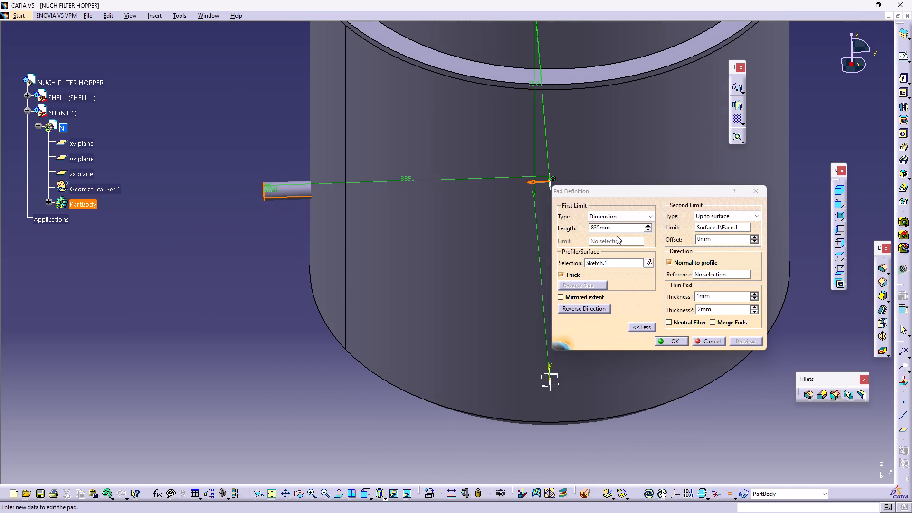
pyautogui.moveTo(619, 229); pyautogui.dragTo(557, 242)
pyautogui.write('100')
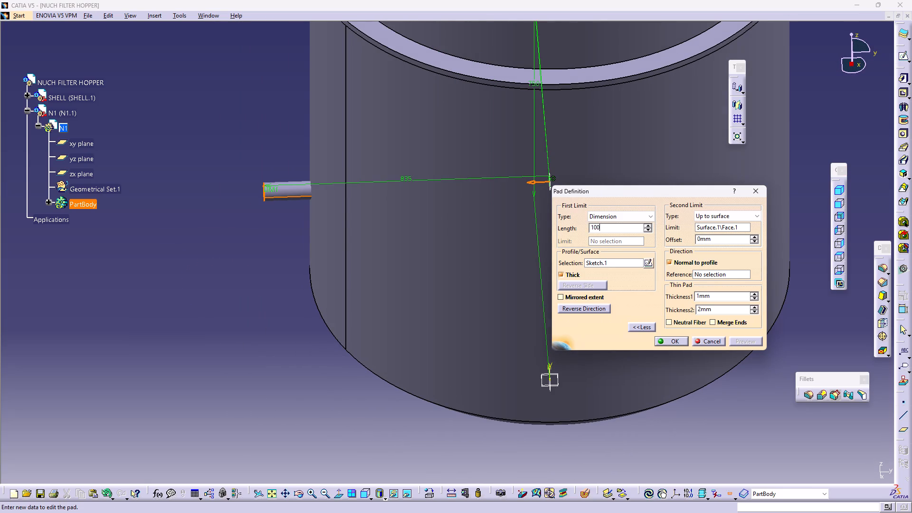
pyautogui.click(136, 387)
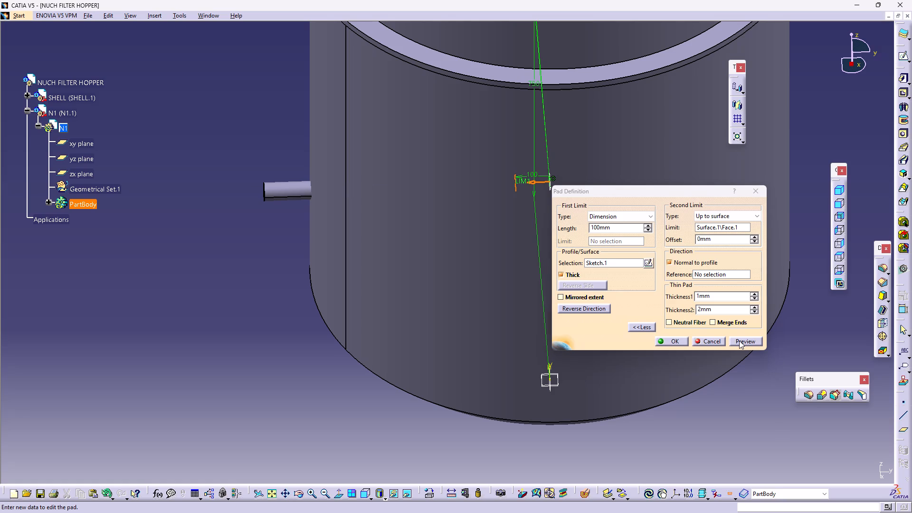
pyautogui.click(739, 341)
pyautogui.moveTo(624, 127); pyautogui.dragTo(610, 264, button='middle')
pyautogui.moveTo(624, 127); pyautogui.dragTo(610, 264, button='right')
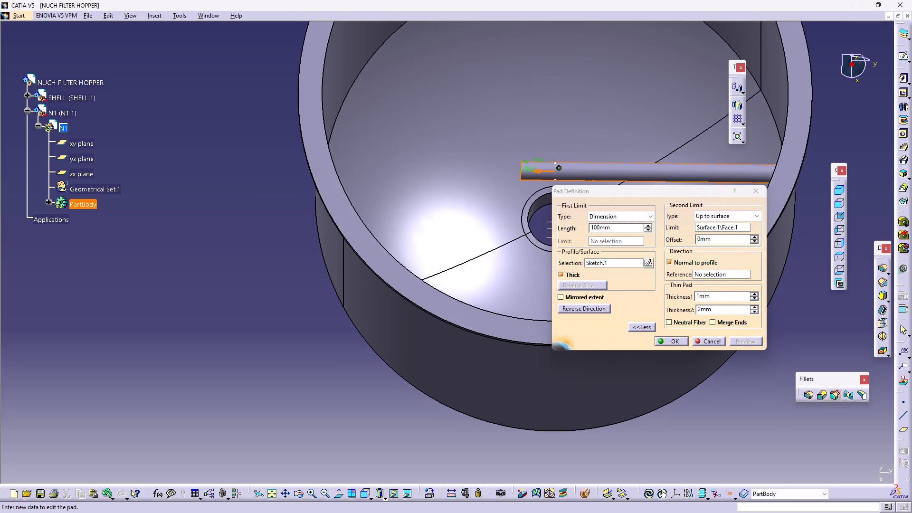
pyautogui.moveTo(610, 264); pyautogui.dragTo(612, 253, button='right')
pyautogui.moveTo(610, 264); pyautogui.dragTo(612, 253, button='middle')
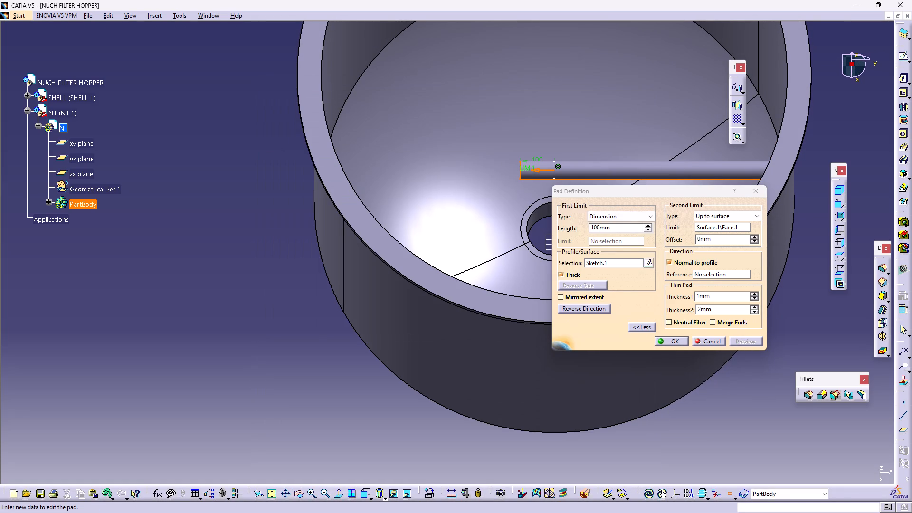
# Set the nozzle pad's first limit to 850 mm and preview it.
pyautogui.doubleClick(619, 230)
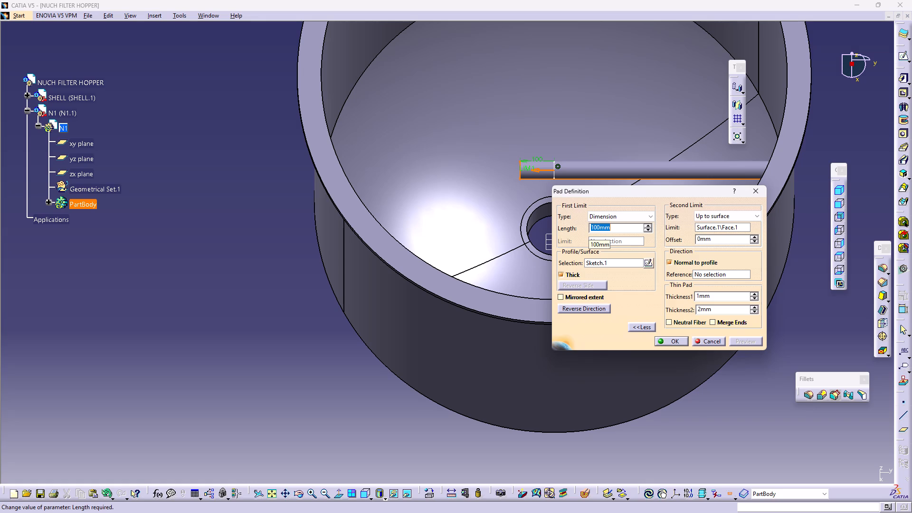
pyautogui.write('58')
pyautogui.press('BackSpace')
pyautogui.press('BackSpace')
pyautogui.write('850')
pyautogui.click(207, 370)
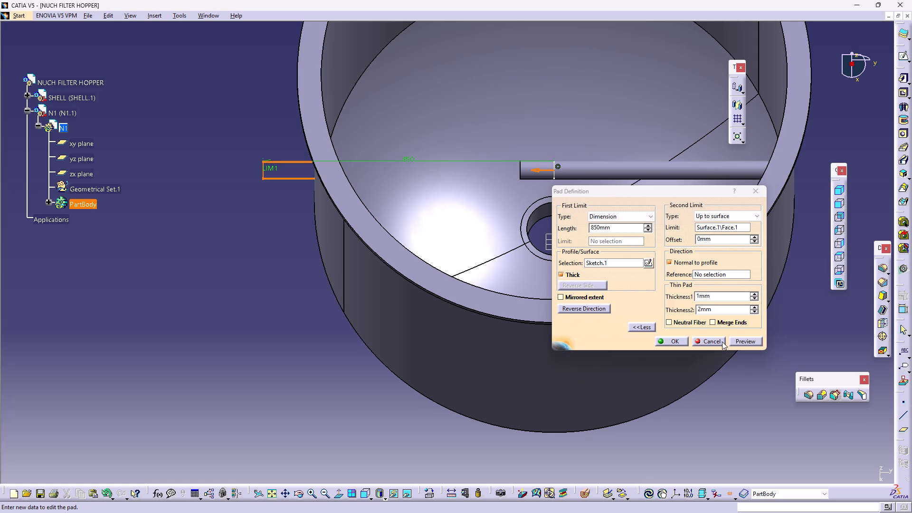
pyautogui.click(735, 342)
# Examine from several sides how far the previewed nozzle projects beyond the shell wall and where its inner end lies.
pyautogui.moveTo(466, 252); pyautogui.dragTo(331, 195, button='middle')
pyautogui.moveTo(462, 249); pyautogui.dragTo(323, 190, button='right')
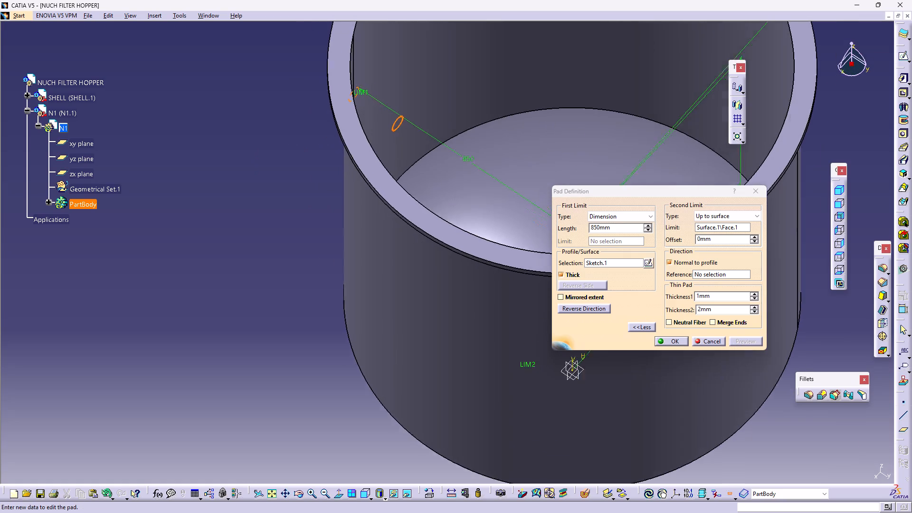
pyautogui.moveTo(331, 195); pyautogui.dragTo(448, 155, button='middle')
pyautogui.moveTo(351, 207); pyautogui.dragTo(569, 62, button='right')
pyautogui.moveTo(360, 209); pyautogui.dragTo(424, 212, button='right')
pyautogui.moveTo(425, 212); pyautogui.dragTo(420, 208, button='right')
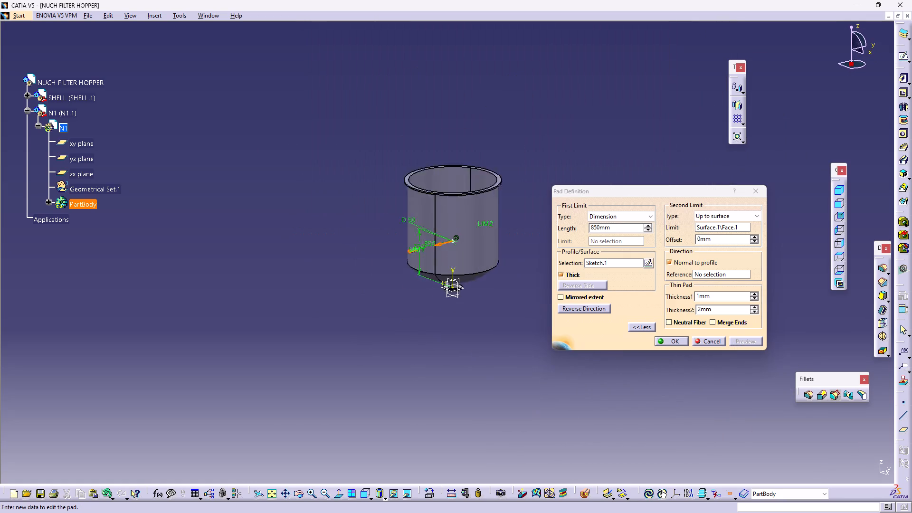
pyautogui.moveTo(448, 155); pyautogui.dragTo(492, 52, button='middle')
pyautogui.moveTo(324, 259); pyautogui.dragTo(382, 134, button='middle')
pyautogui.moveTo(382, 135); pyautogui.dragTo(558, 85, button='middle')
pyautogui.moveTo(385, 138); pyautogui.dragTo(558, 85, button='right')
pyautogui.moveTo(558, 85); pyautogui.dragTo(524, 40, button='middle')
pyautogui.rightClick(559, 85)
pyautogui.moveTo(501, 101); pyautogui.dragTo(482, 255, button='middle')
pyautogui.moveTo(475, 223); pyautogui.dragTo(353, 331, button='middle')
pyautogui.moveTo(475, 224); pyautogui.dragTo(331, 288, button='right')
pyautogui.rightClick(331, 288)
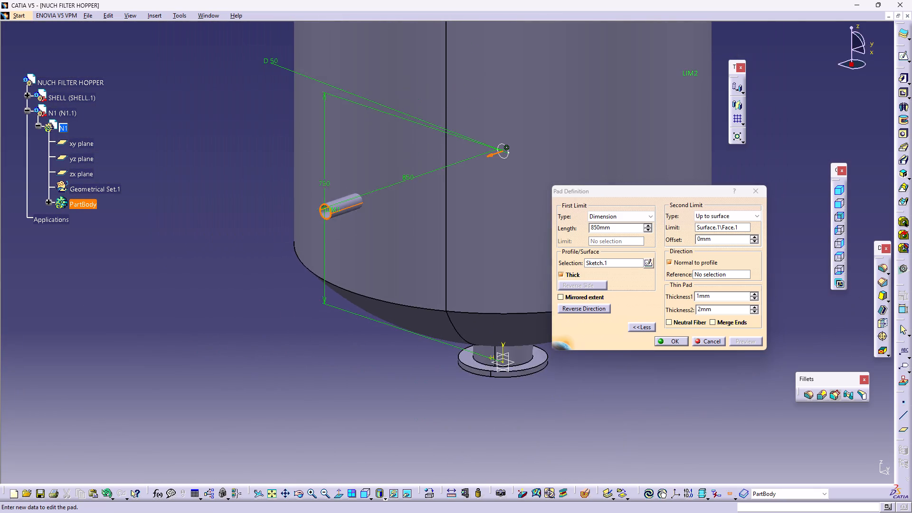
pyautogui.moveTo(409, 283); pyautogui.dragTo(262, 259, button='middle')
pyautogui.moveTo(411, 284); pyautogui.dragTo(216, 251, button='right')
pyautogui.moveTo(362, 247); pyautogui.dragTo(366, 248, button='middle')
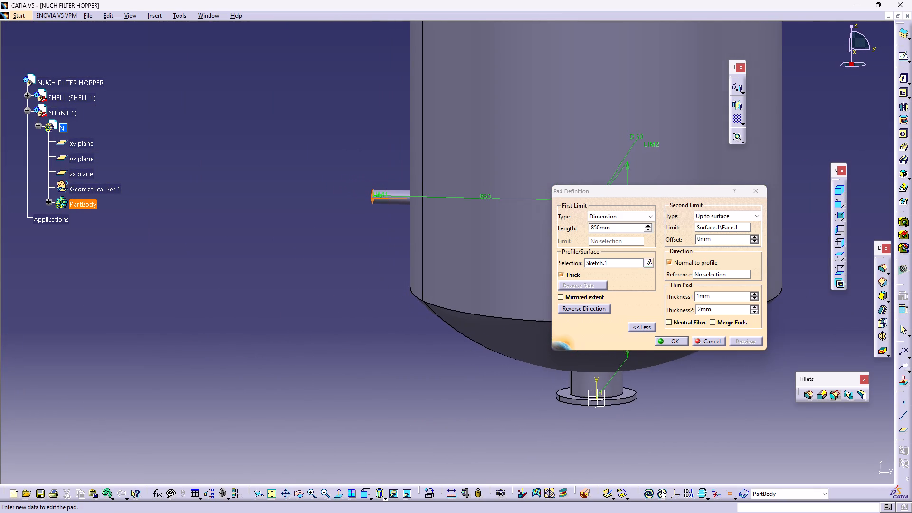
pyautogui.moveTo(366, 248); pyautogui.dragTo(475, 207, button='middle')
pyautogui.moveTo(383, 256); pyautogui.dragTo(407, 270, button='right')
pyautogui.rightClick(407, 270)
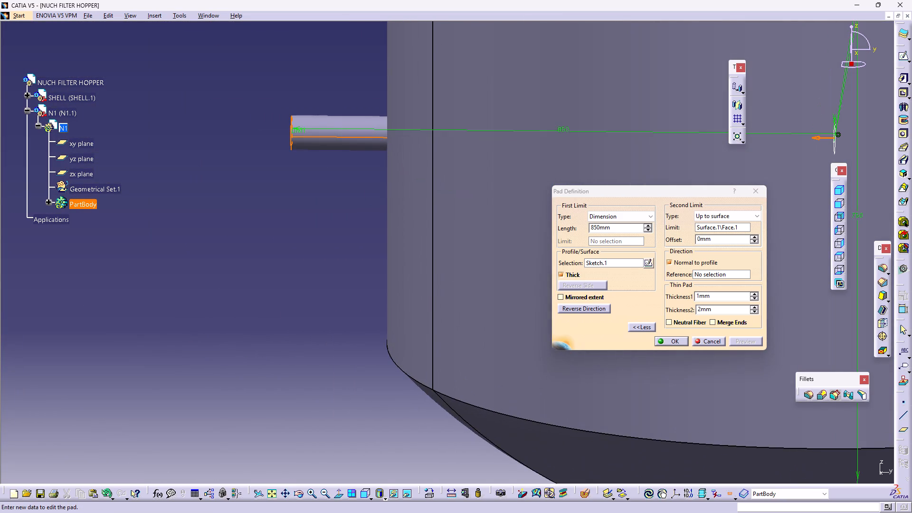
pyautogui.moveTo(465, 205); pyautogui.dragTo(475, 234, button='middle')
pyautogui.moveTo(465, 205); pyautogui.dragTo(484, 227, button='right')
pyautogui.rightClick(476, 228)
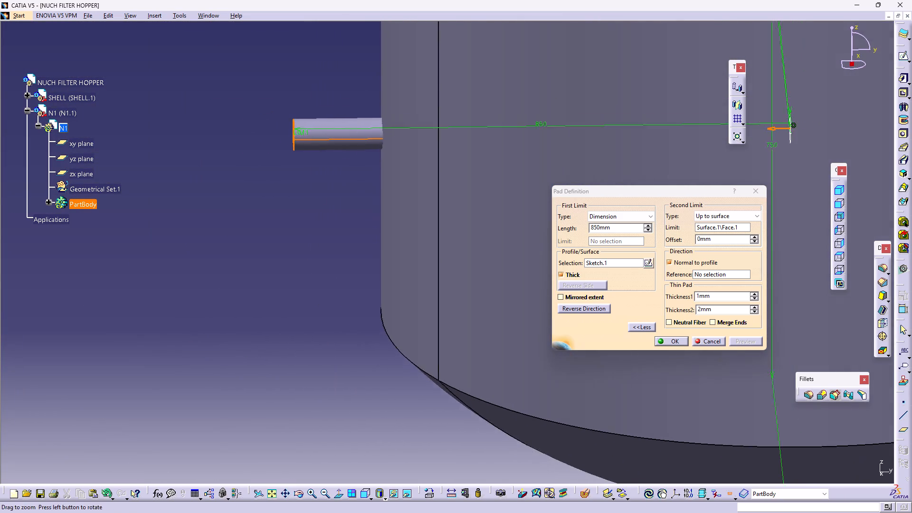
pyautogui.moveTo(475, 234); pyautogui.dragTo(491, 279, button='middle')
pyautogui.moveTo(508, 211); pyautogui.dragTo(538, 390, button='middle')
pyautogui.moveTo(509, 212); pyautogui.dragTo(538, 391, button='right')
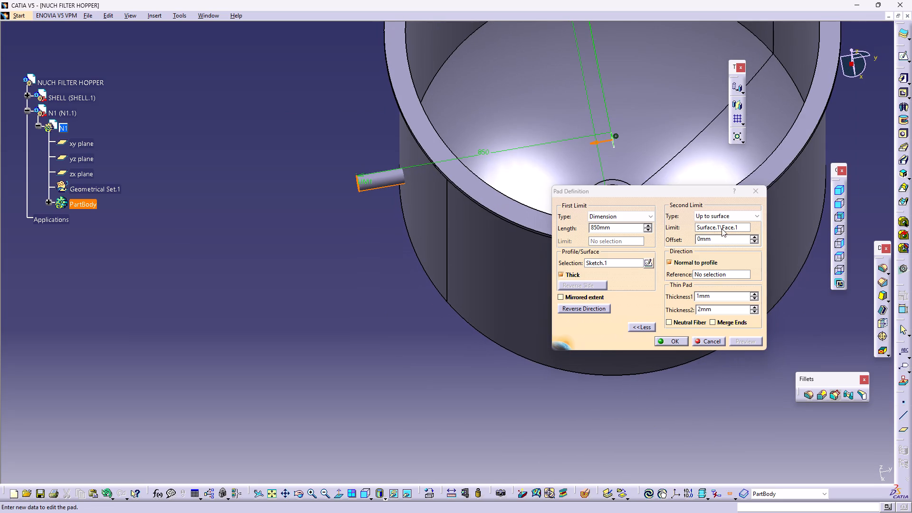
# Replace the pad's second limit surface with the shell's outer wall face.
pyautogui.click(722, 228)
pyautogui.click(520, 246)
# Inspect the nozzle up close and from several angles where it meets the shell's outer wall.
pyautogui.moveTo(514, 262); pyautogui.dragTo(487, 255, button='middle')
pyautogui.moveTo(492, 258); pyautogui.dragTo(487, 255, button='right')
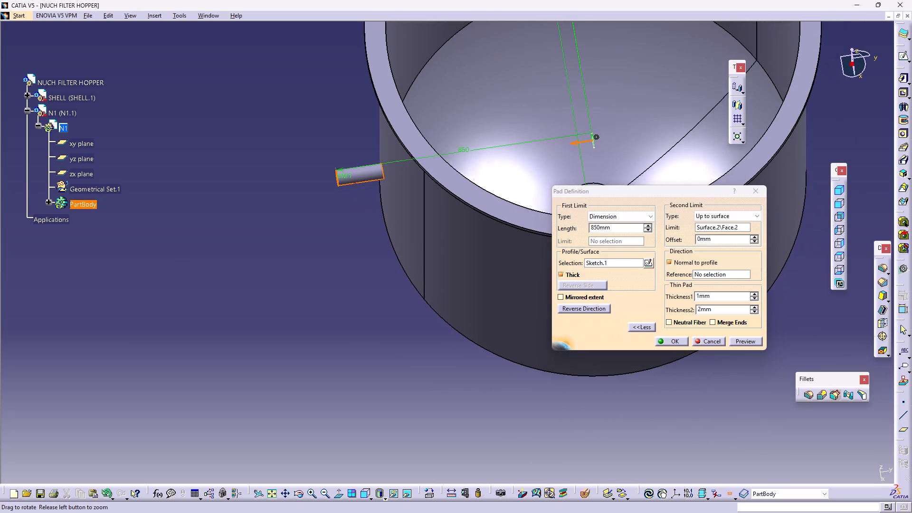
pyautogui.moveTo(487, 255); pyautogui.dragTo(489, 147, button='right')
pyautogui.moveTo(487, 255); pyautogui.dragTo(536, 68, button='middle')
pyautogui.rightClick(489, 147)
pyautogui.moveTo(433, 105); pyautogui.dragTo(565, 314, button='middle')
pyautogui.moveTo(430, 305); pyautogui.dragTo(567, 268, button='middle')
pyautogui.moveTo(430, 305); pyautogui.dragTo(567, 268, button='right')
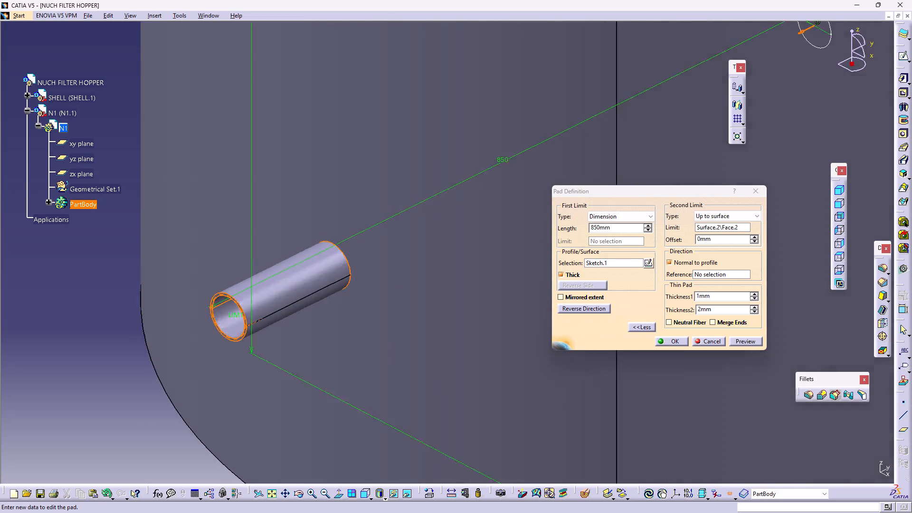
pyautogui.moveTo(567, 268); pyautogui.dragTo(323, 267, button='middle')
pyautogui.moveTo(567, 268); pyautogui.dragTo(323, 267, button='right')
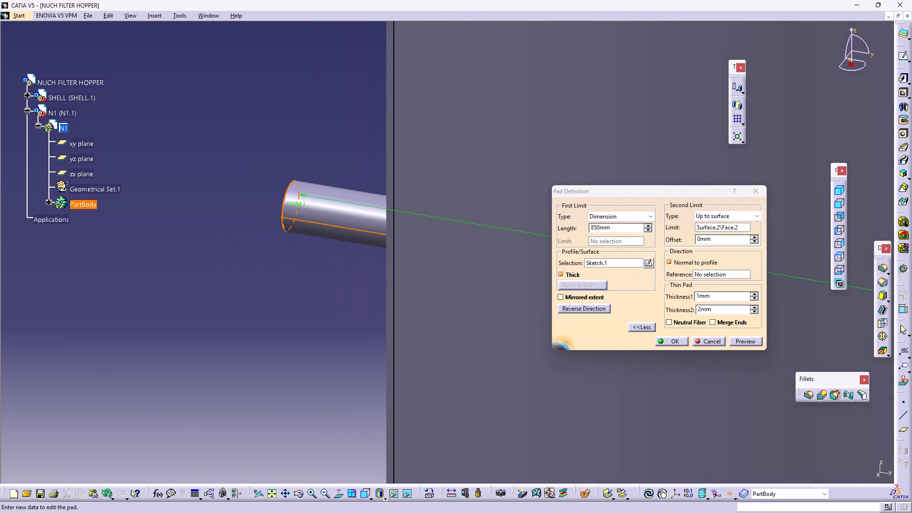
pyautogui.moveTo(323, 267); pyautogui.dragTo(417, 306, button='right')
pyautogui.moveTo(323, 267); pyautogui.dragTo(416, 305, button='middle')
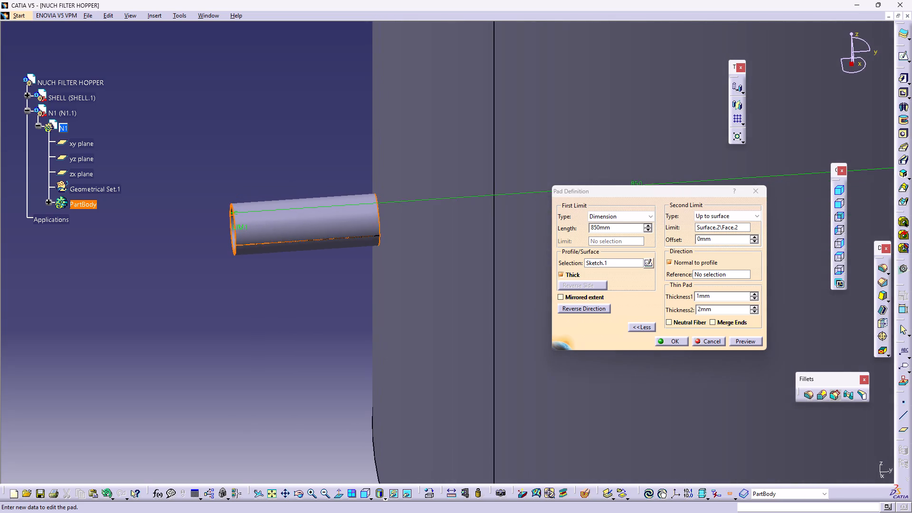
pyautogui.rightClick(415, 305)
pyautogui.moveTo(416, 305); pyautogui.dragTo(455, 411, button='middle')
pyautogui.moveTo(416, 323); pyautogui.dragTo(456, 334, button='middle')
pyautogui.moveTo(412, 309); pyautogui.dragTo(456, 334, button='right')
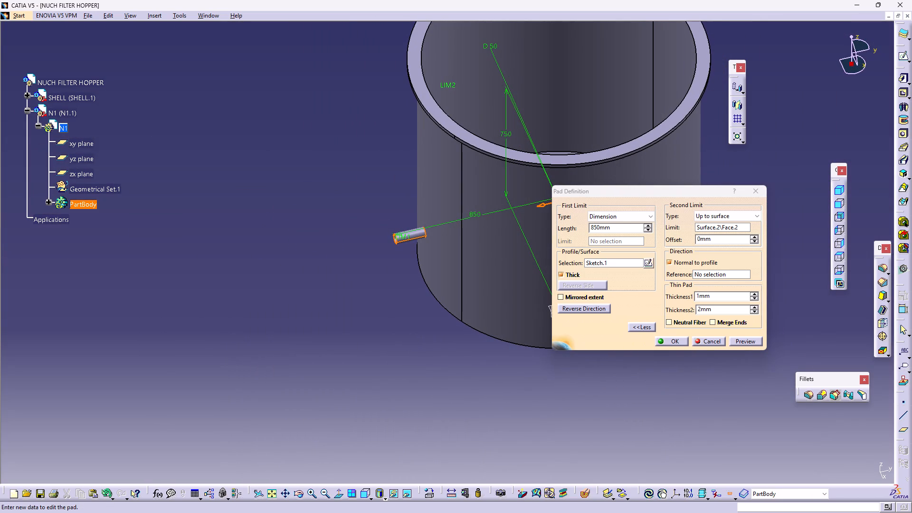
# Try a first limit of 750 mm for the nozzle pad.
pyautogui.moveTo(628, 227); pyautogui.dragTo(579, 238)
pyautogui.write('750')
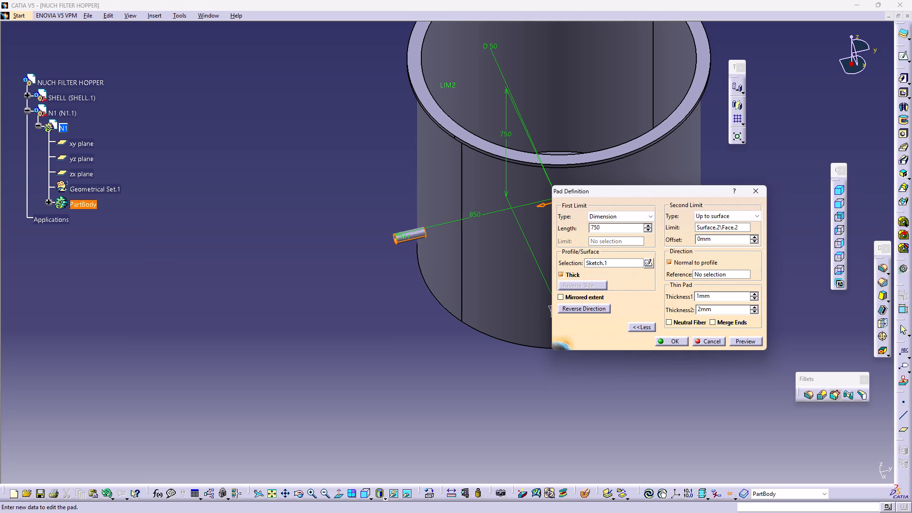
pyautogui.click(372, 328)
# Set the nozzle pad's first limit to 820 mm and complete the pad.
pyautogui.moveTo(623, 226); pyautogui.dragTo(589, 235)
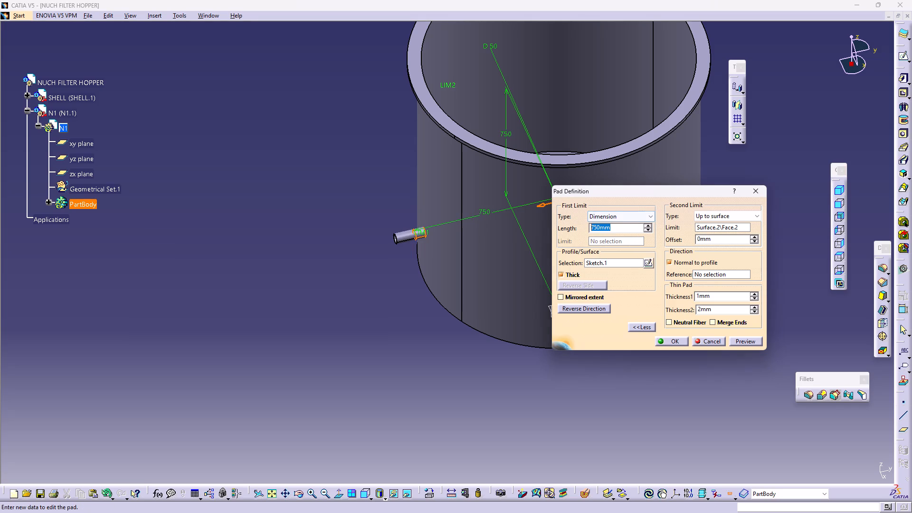
pyautogui.moveTo(589, 235); pyautogui.dragTo(568, 241)
pyautogui.write('820')
pyautogui.press('Return')
pyautogui.click(398, 330)
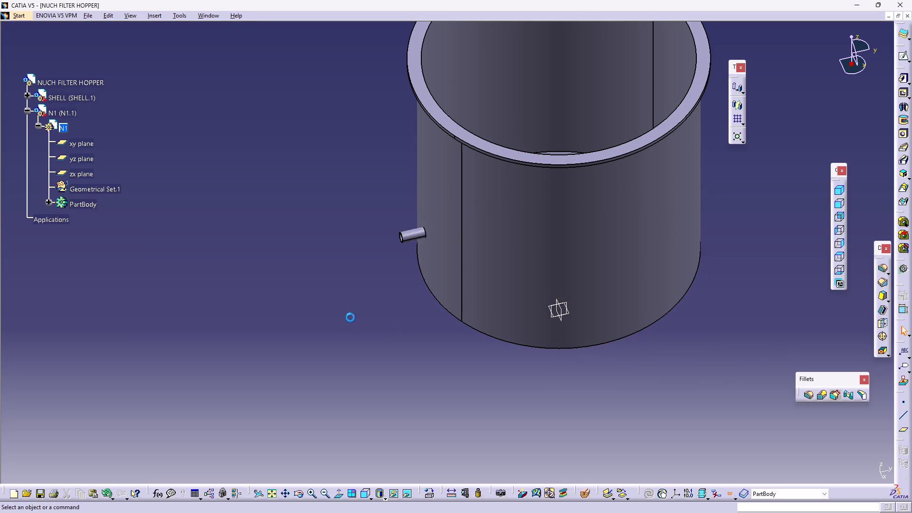
# Open a new sketch on the annular outer end face of the N1 nozzle.
pyautogui.moveTo(343, 300); pyautogui.dragTo(567, 132, button='middle')
pyautogui.moveTo(379, 304); pyautogui.dragTo(545, 287, button='right')
pyautogui.moveTo(553, 286); pyautogui.dragTo(548, 265, button='right')
pyautogui.scroll(1, 382, 203)
pyautogui.moveTo(294, 260); pyautogui.dragTo(513, 148, button='middle')
pyautogui.moveTo(424, 229); pyautogui.dragTo(508, 149, button='right')
pyautogui.rightClick(512, 148)
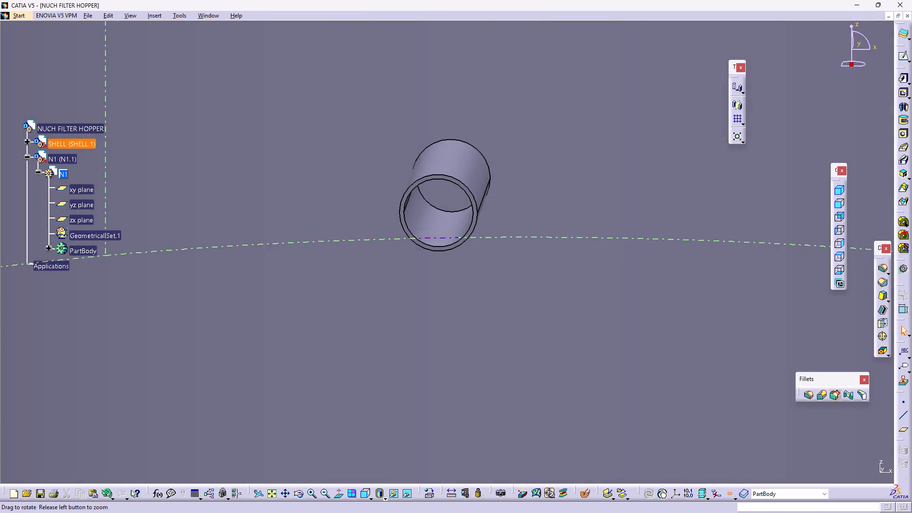
pyautogui.moveTo(513, 148); pyautogui.dragTo(542, 85, button='middle')
pyautogui.click(456, 237)
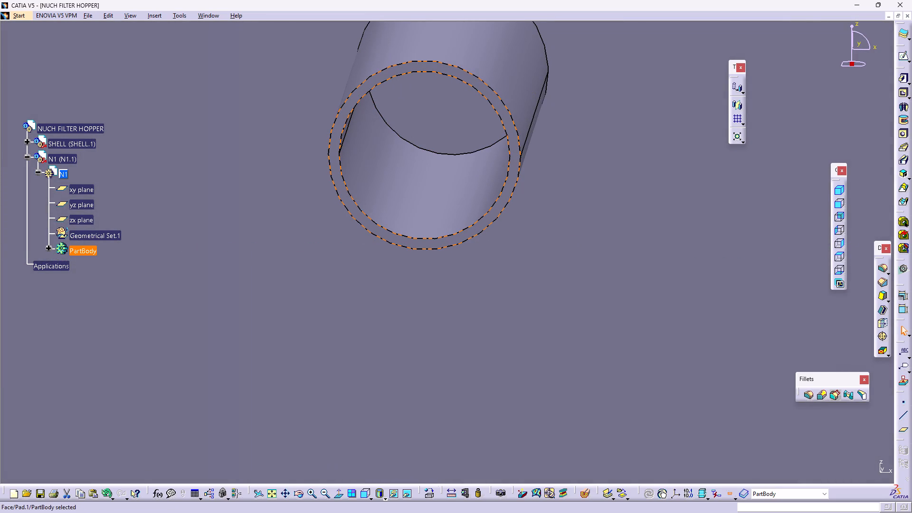
pyautogui.click(898, 53)
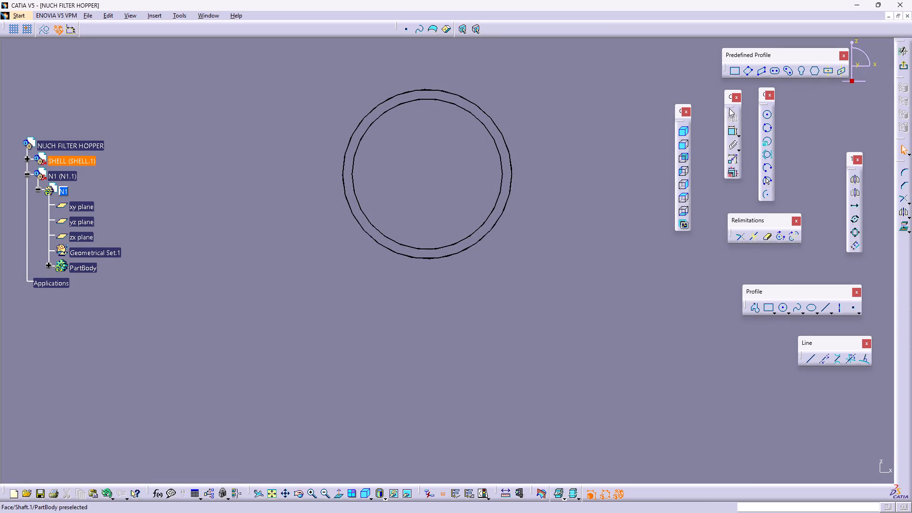
# Sketch two circles centred on the nozzle's axis, one well outside its outer edge and a smaller one just outside that edge.
pyautogui.click(770, 115)
pyautogui.click(426, 173)
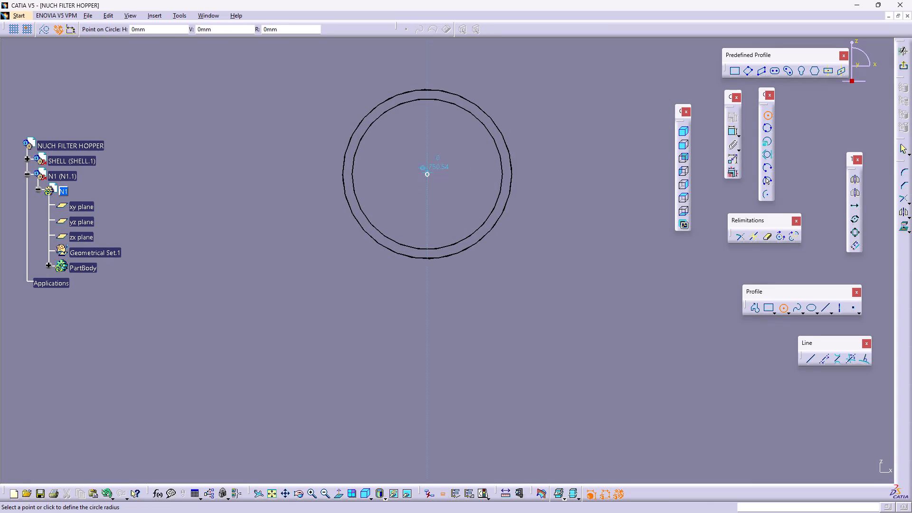
pyautogui.click(538, 218)
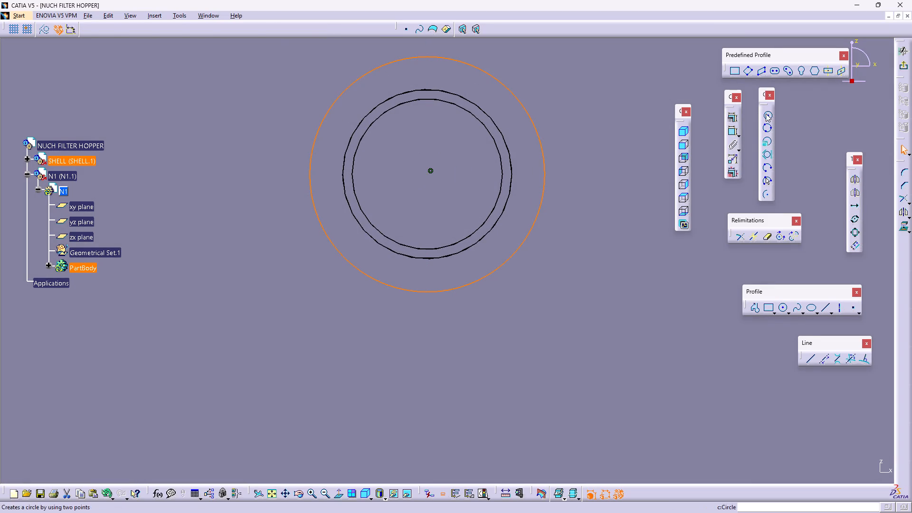
pyautogui.click(766, 114)
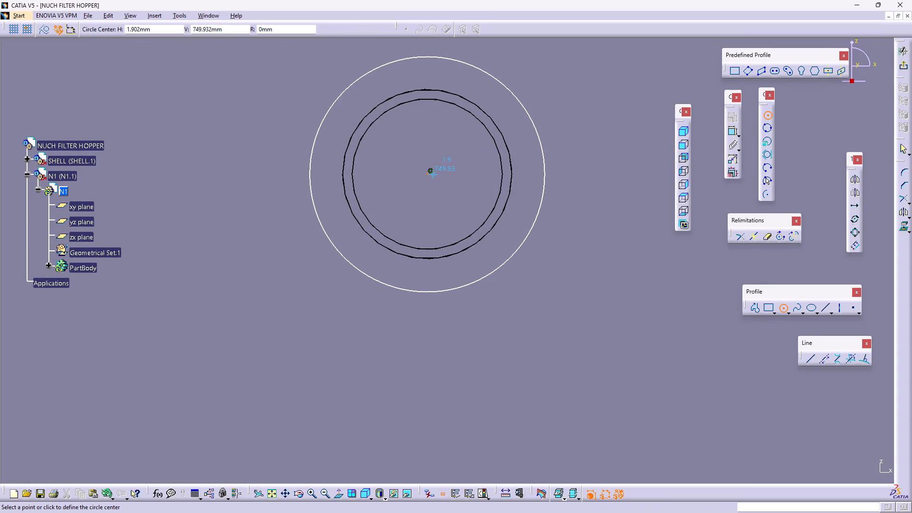
pyautogui.click(426, 175)
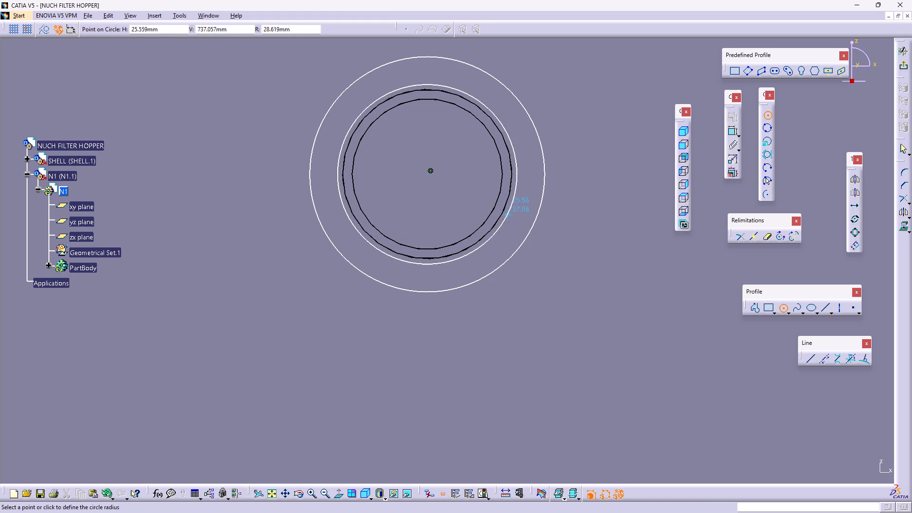
pyautogui.click(512, 214)
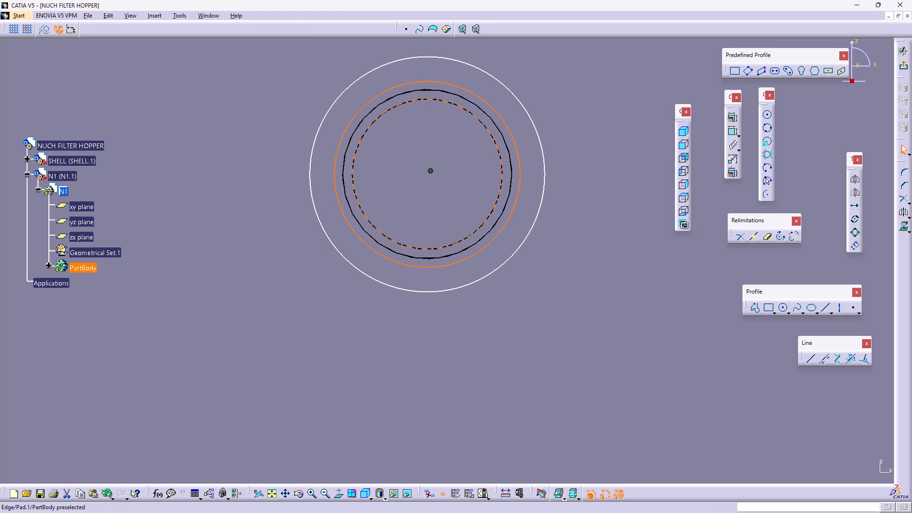
# Constrain the smaller sketched circle to be coincident with the nozzle's inner edge.
pyautogui.keyDown('ctrl'); pyautogui.click(494, 207); pyautogui.keyUp('ctrl')
pyautogui.click(735, 118)
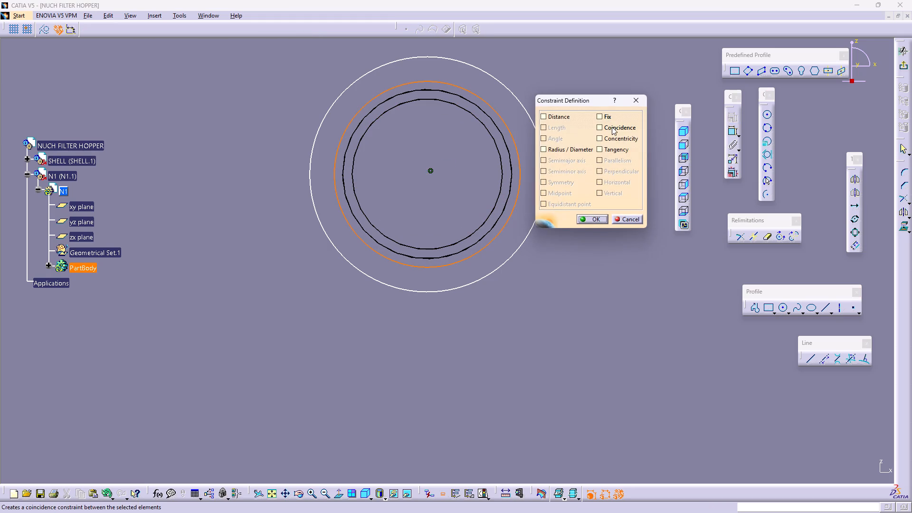
pyautogui.click(619, 142)
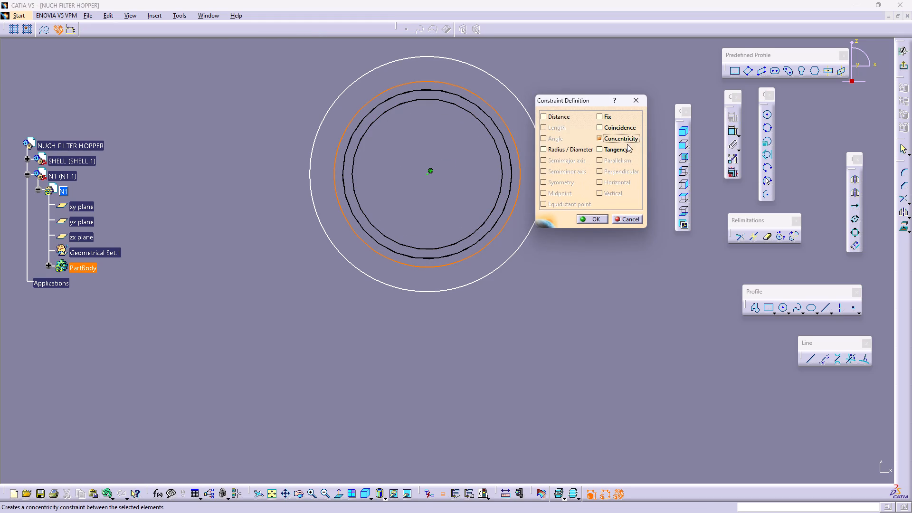
pyautogui.click(625, 137)
pyautogui.click(627, 123)
pyautogui.click(598, 219)
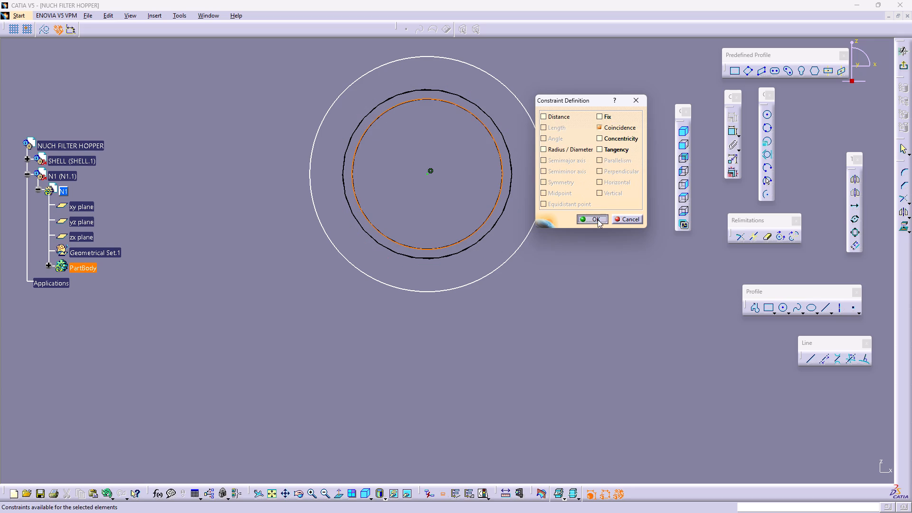
# Dimension the outer sketched circle and set its diameter to 100 mm.
pyautogui.click(735, 128)
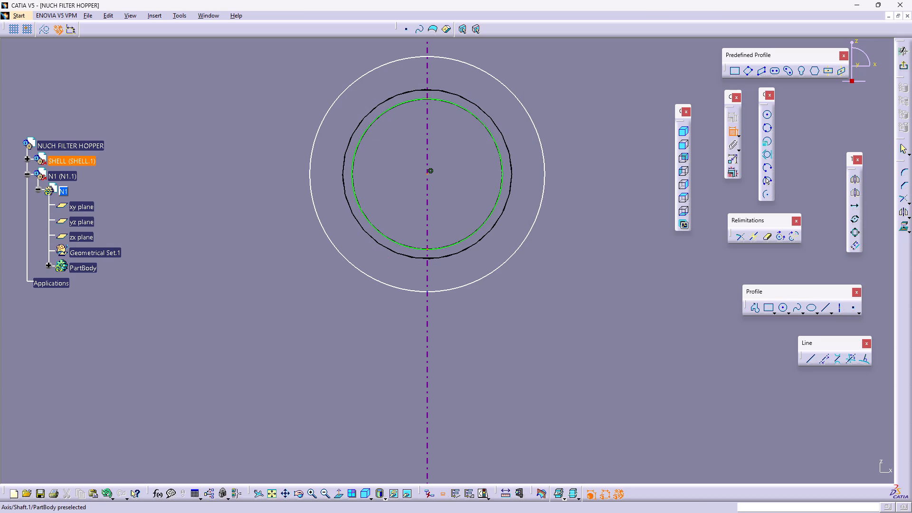
pyautogui.click(541, 159)
pyautogui.moveTo(612, 176); pyautogui.dragTo(647, 347, button='middle')
pyautogui.rightClick(612, 176)
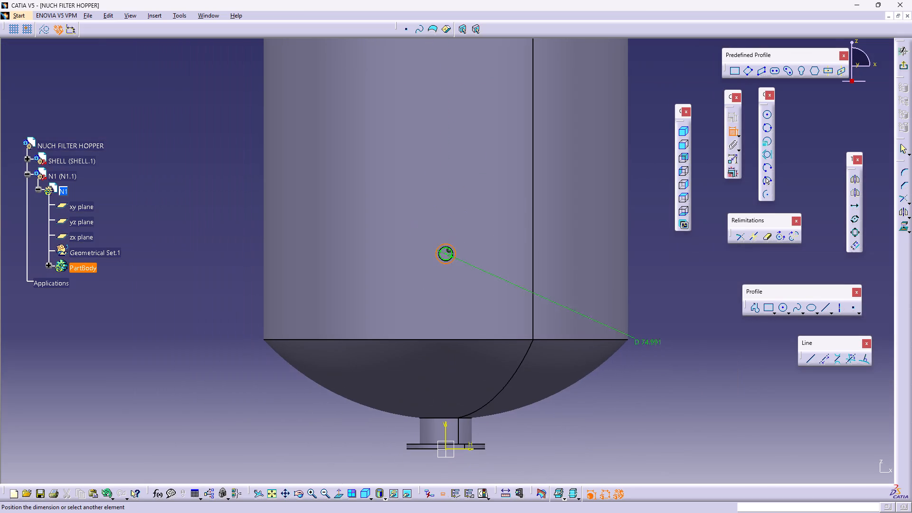
pyautogui.click(690, 253)
pyautogui.doubleClick(690, 253)
pyautogui.write('100')
pyautogui.press('Return')
pyautogui.moveTo(690, 253); pyautogui.dragTo(689, 240, button='middle')
pyautogui.rightClick(690, 253)
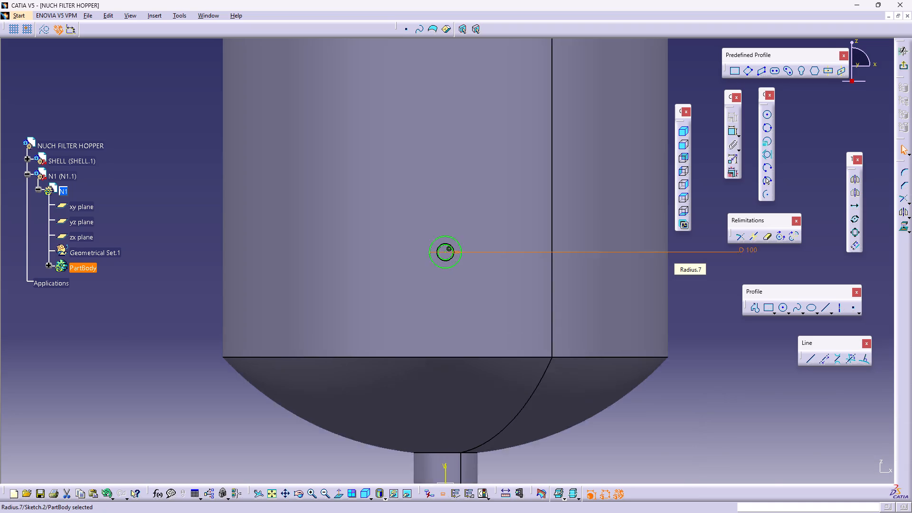
# Sketch a bolt-hole circle about 14 mm in diameter directly above the nozzle's centre, between the nozzle and the outer circle.
pyautogui.moveTo(689, 240); pyautogui.dragTo(704, 156, button='middle')
pyautogui.moveTo(705, 161); pyautogui.dragTo(723, 201, button='middle')
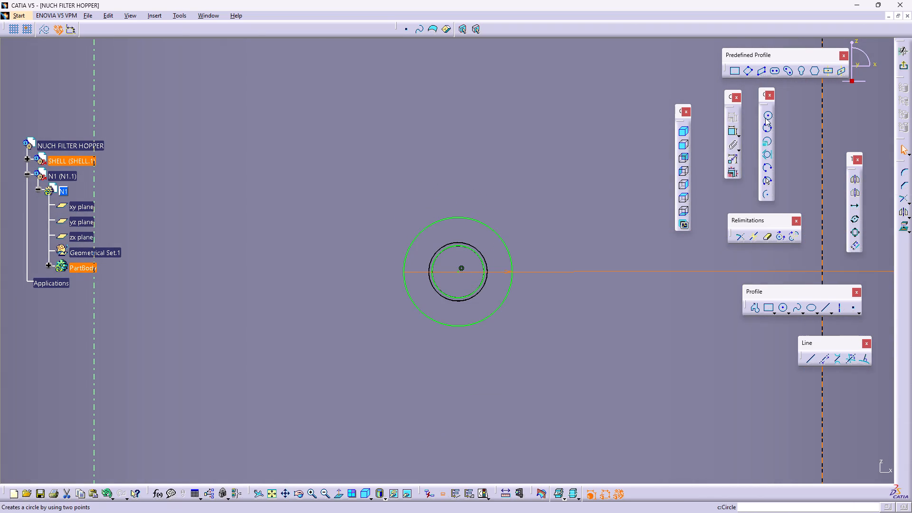
pyautogui.click(766, 117)
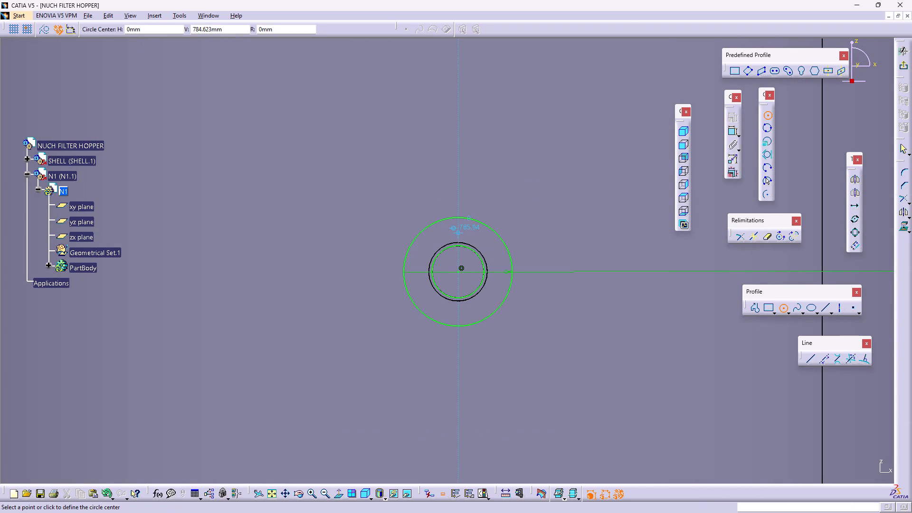
pyautogui.click(459, 232)
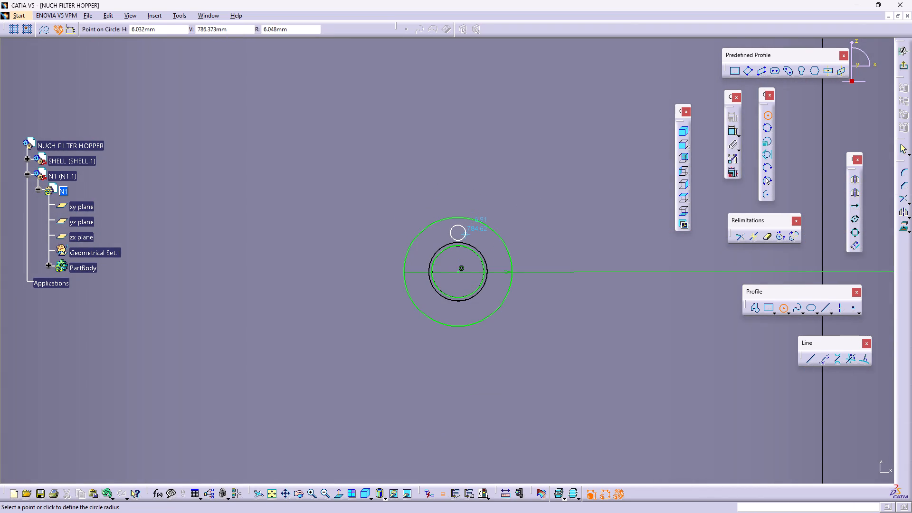
pyautogui.click(466, 234)
# Dimension the bolt-hole circle and set its diameter to 15 mm.
pyautogui.click(733, 134)
pyautogui.moveTo(590, 264); pyautogui.dragTo(631, 375, button='middle')
pyautogui.rightClick(590, 264)
pyautogui.click(654, 333)
pyautogui.doubleClick(654, 333)
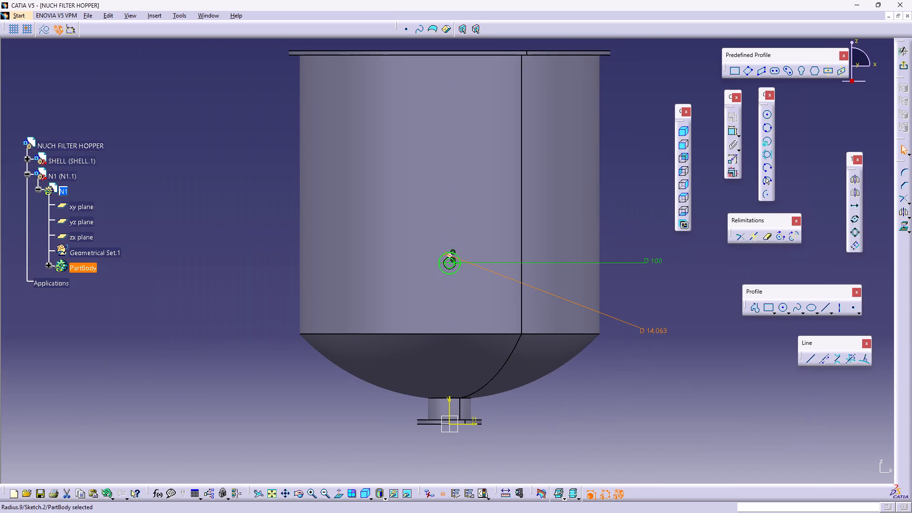
pyautogui.write('15')
pyautogui.press('Return')
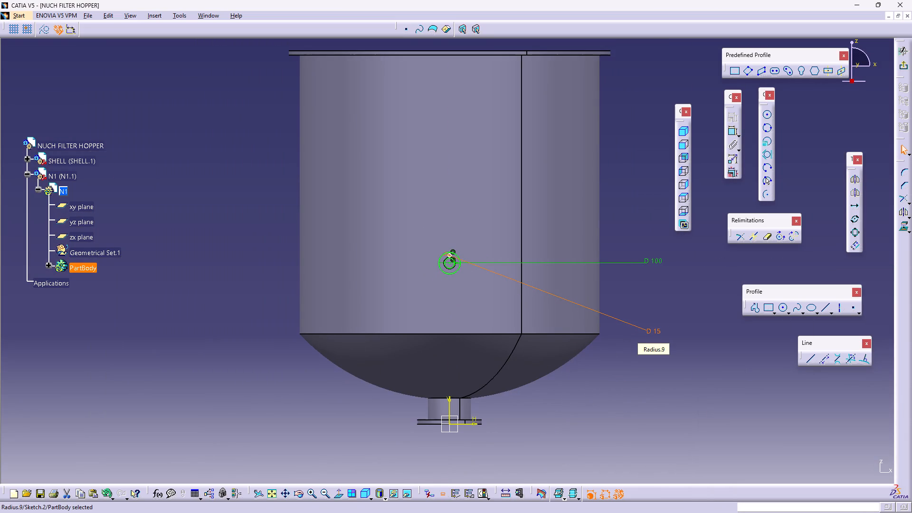
# Move the bolt-hole circle slightly outward, closer to the 100 mm outer circle.
pyautogui.moveTo(654, 333); pyautogui.dragTo(705, 135, button='middle')
pyautogui.rightClick(654, 333)
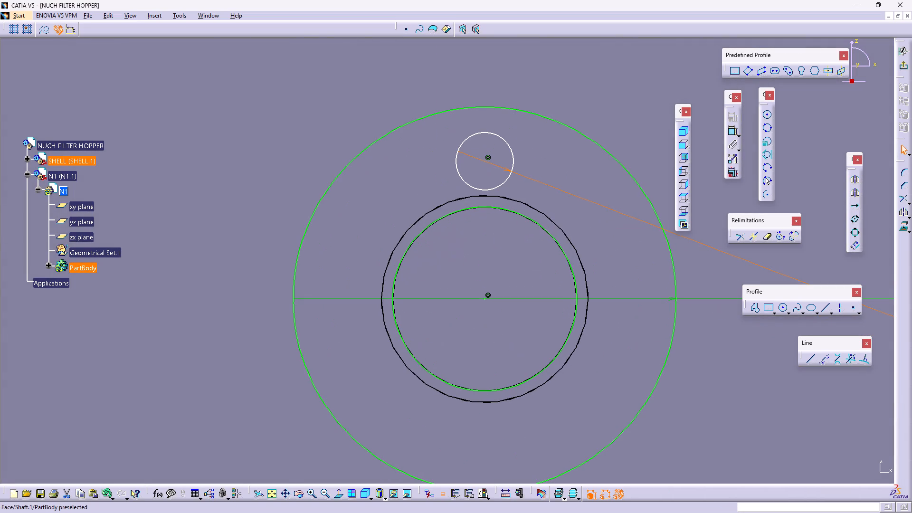
pyautogui.moveTo(507, 178); pyautogui.dragTo(503, 166)
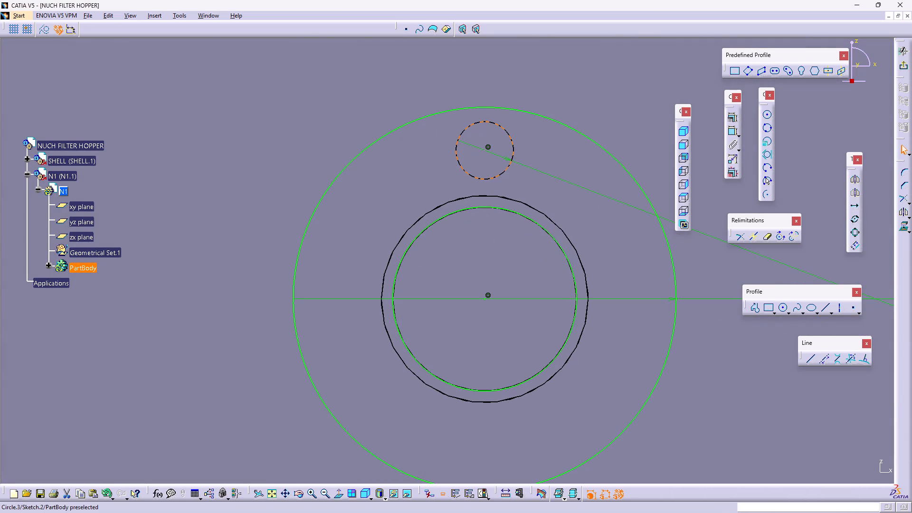
pyautogui.moveTo(503, 166); pyautogui.dragTo(503, 166)
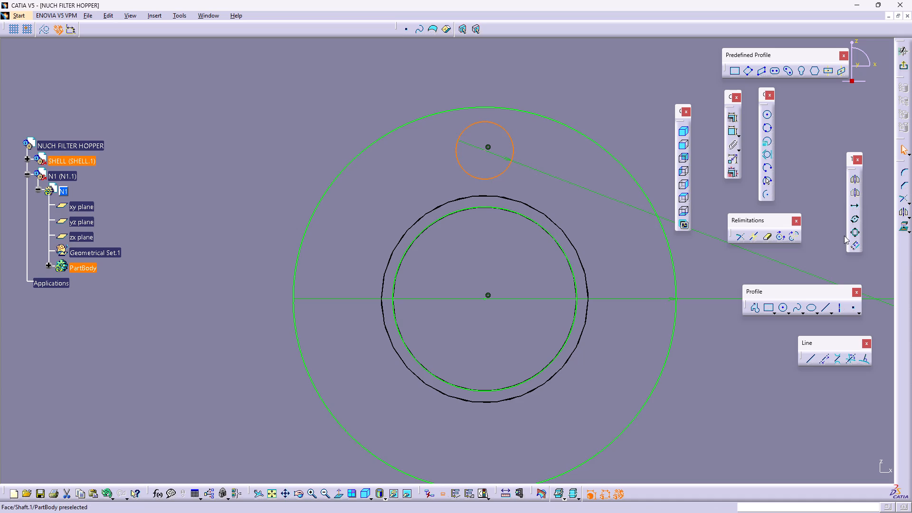
# Rotate-duplicate the bolt-hole circle about the nozzle's centre with 3 instances at 90 degrees.
pyautogui.click(853, 220)
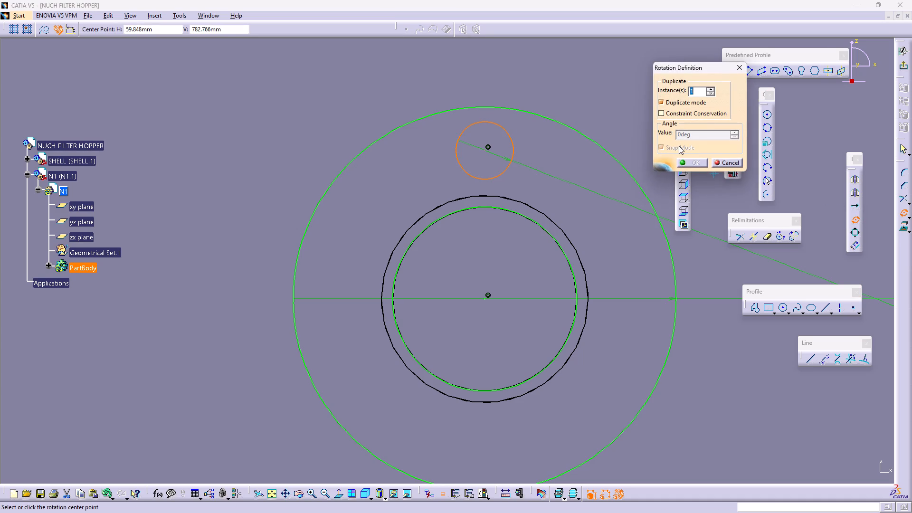
pyautogui.press('3')
pyautogui.press('Return')
pyautogui.press('Return')
pyautogui.click(485, 301)
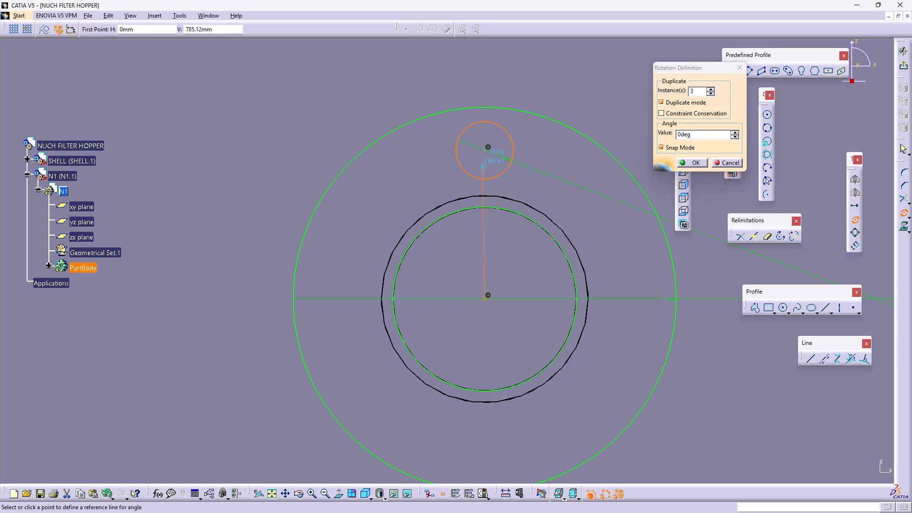
pyautogui.click(484, 150)
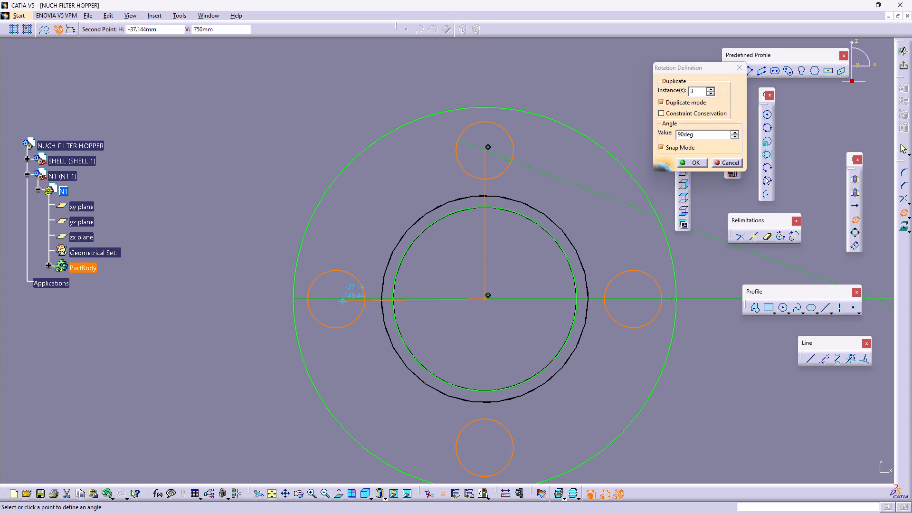
pyautogui.click(359, 297)
pyautogui.moveTo(498, 331); pyautogui.dragTo(513, 354, button='middle')
pyautogui.rightClick(498, 331)
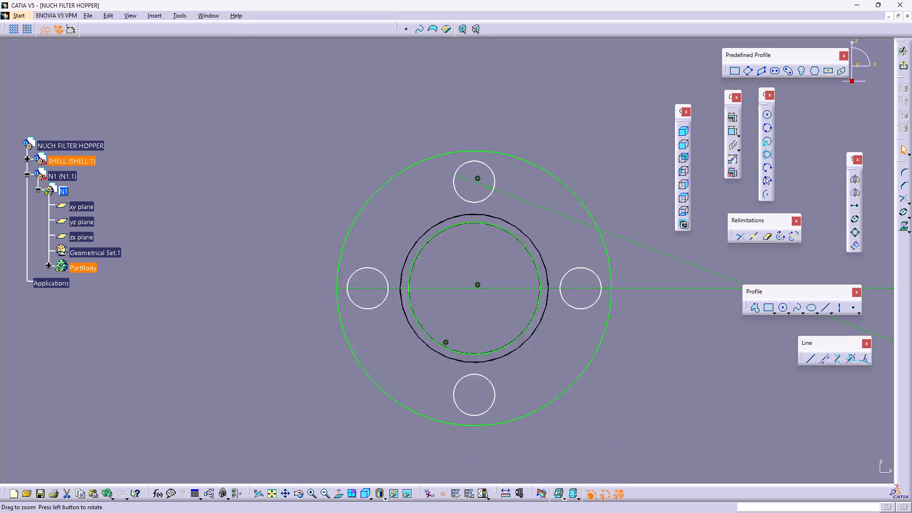
# Exit the sketch and pad the flange profile with its four bolt holes to 20 mm.
pyautogui.moveTo(513, 354); pyautogui.dragTo(557, 469, button='middle')
pyautogui.click(908, 65)
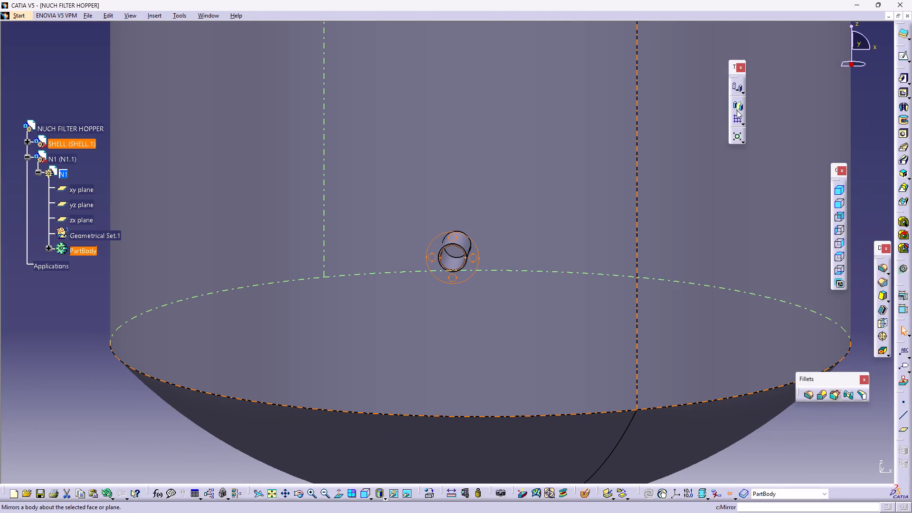
pyautogui.click(902, 77)
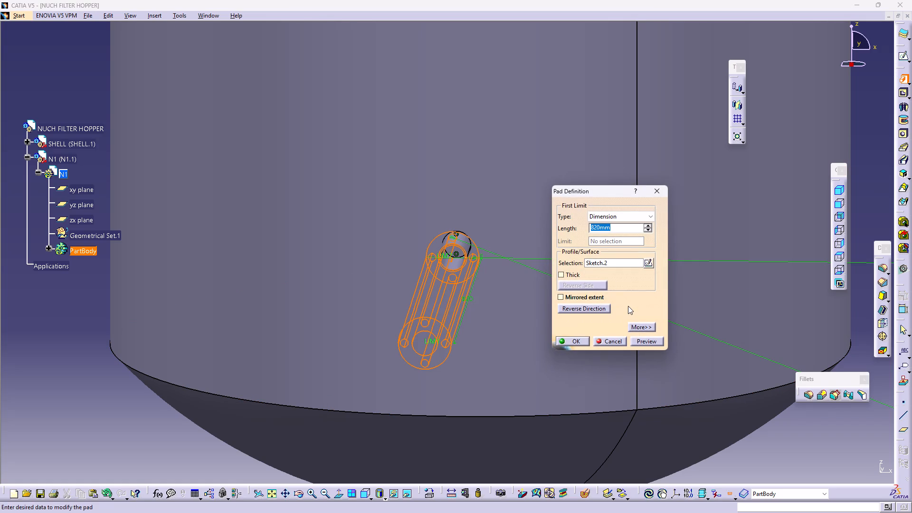
pyautogui.write('20')
pyautogui.press('Return')
pyautogui.moveTo(683, 302); pyautogui.dragTo(377, 318, button='middle')
pyautogui.moveTo(684, 304); pyautogui.dragTo(377, 318, button='right')
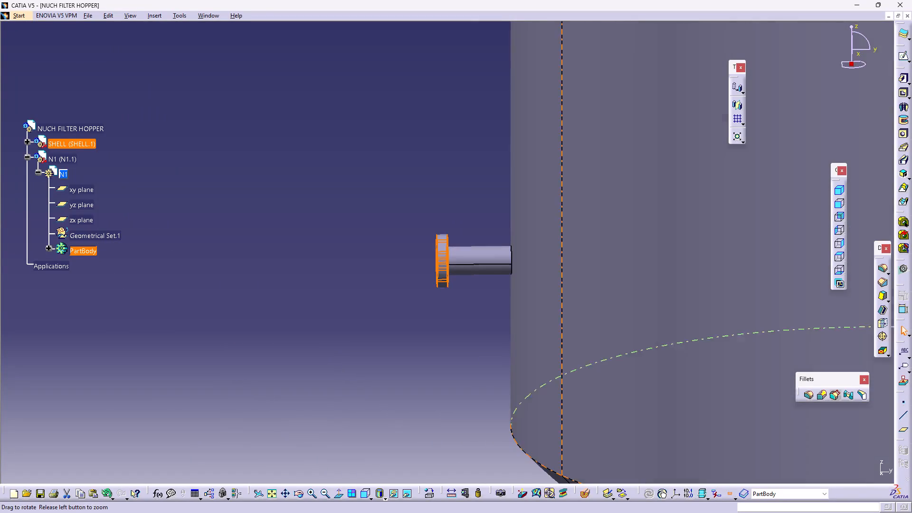
pyautogui.moveTo(377, 318); pyautogui.dragTo(342, 303, button='right')
pyautogui.moveTo(377, 318); pyautogui.dragTo(342, 303, button='middle')
pyautogui.click(342, 340)
pyautogui.moveTo(387, 357); pyautogui.dragTo(484, 289, button='middle')
pyautogui.moveTo(387, 357); pyautogui.dragTo(475, 402, button='right')
pyautogui.moveTo(473, 399); pyautogui.dragTo(465, 395, button='right')
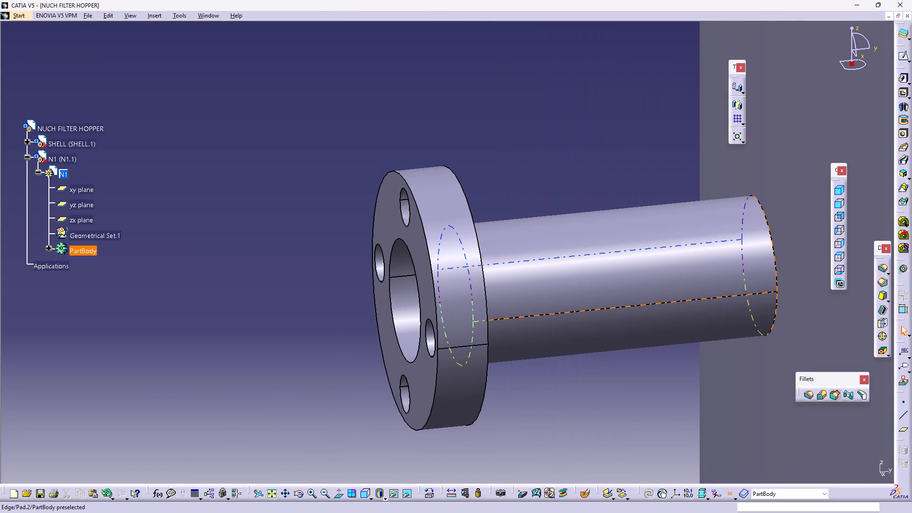
# Edit the nozzle pad's wall, setting Thickness1 to 0 mm and Thickness2 to 18 mm.
pyautogui.doubleClick(566, 267)
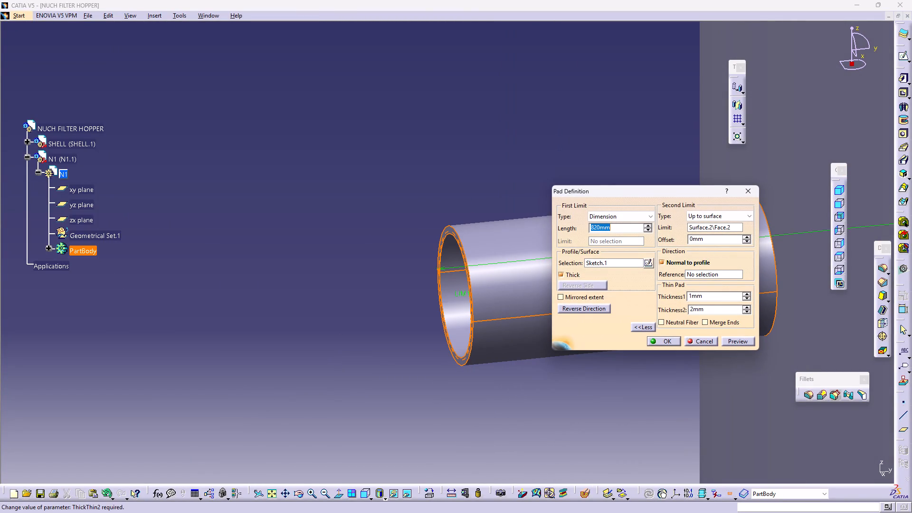
pyautogui.moveTo(712, 310); pyautogui.dragTo(664, 323)
pyautogui.press('1')
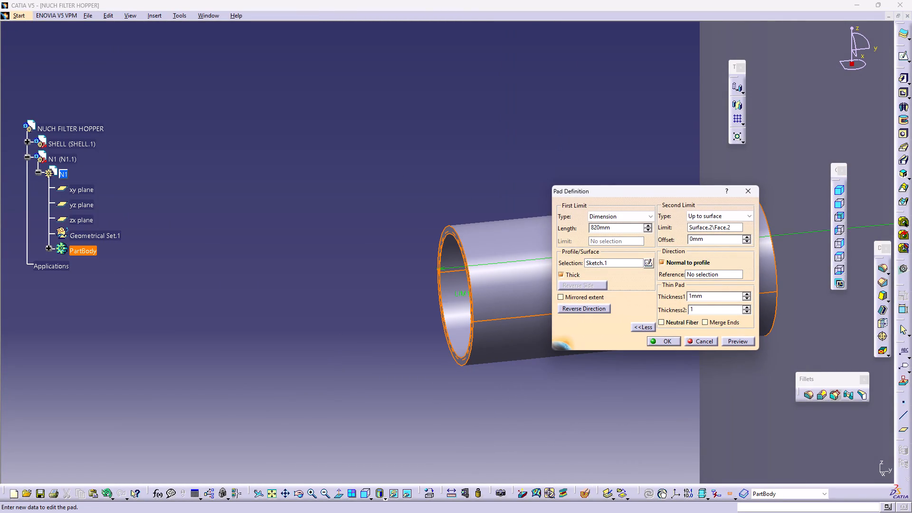
pyautogui.press('8')
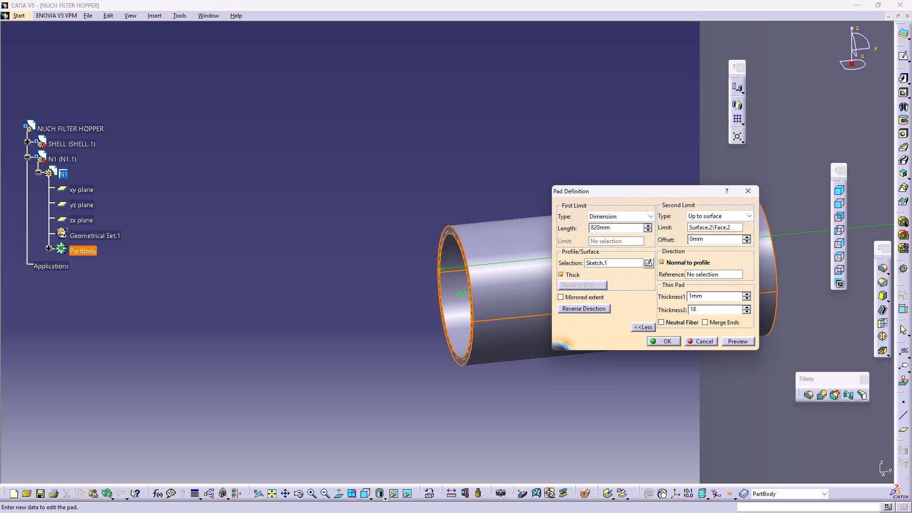
pyautogui.click(748, 297)
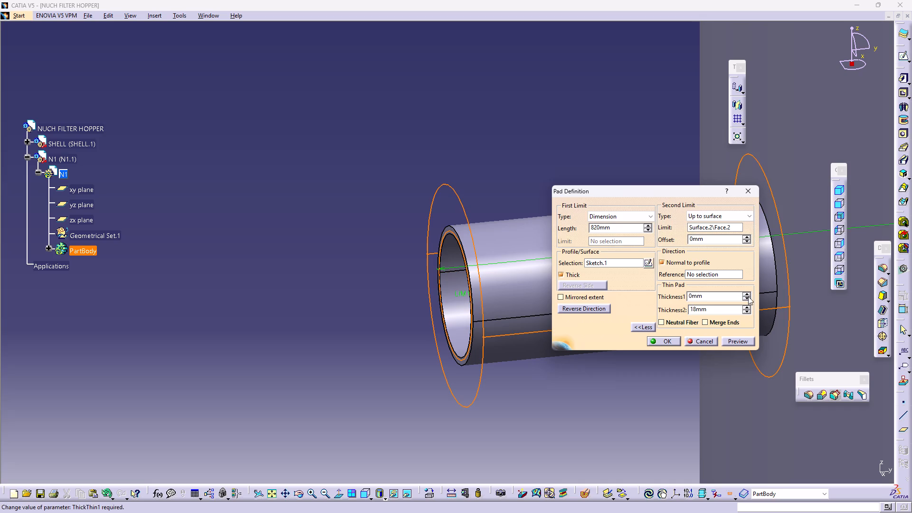
pyautogui.moveTo(481, 416); pyautogui.dragTo(315, 399, button='middle')
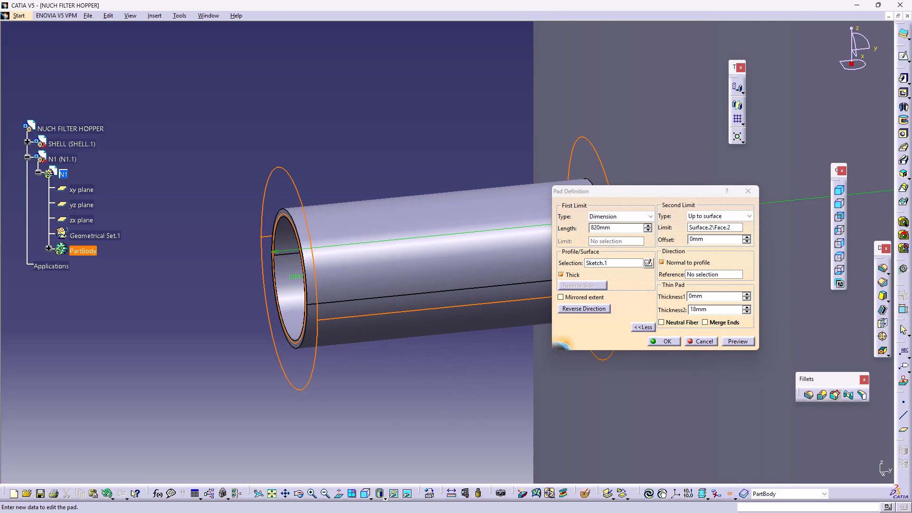
pyautogui.click(735, 342)
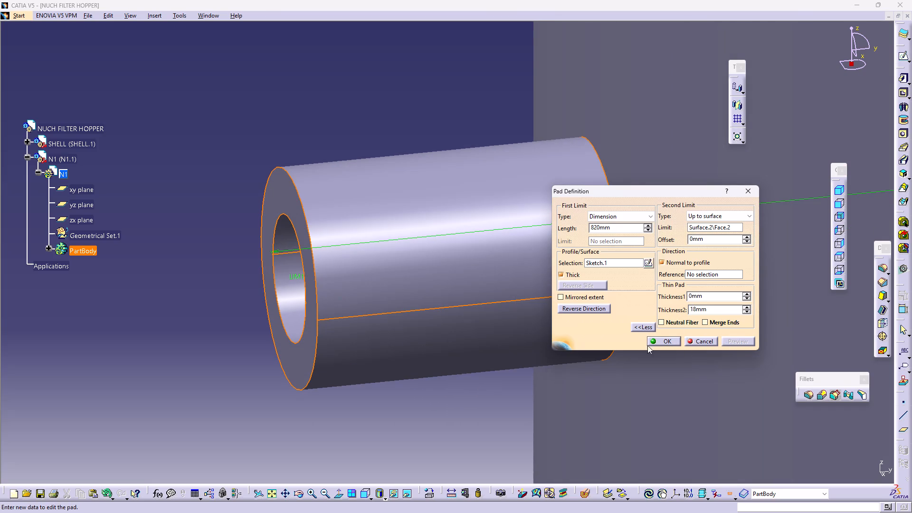
pyautogui.click(661, 341)
# Open the profile sketch of the N1 flange pad for editing.
pyautogui.moveTo(408, 354); pyautogui.dragTo(683, 221, button='middle')
pyautogui.moveTo(408, 354); pyautogui.dragTo(683, 221, button='right')
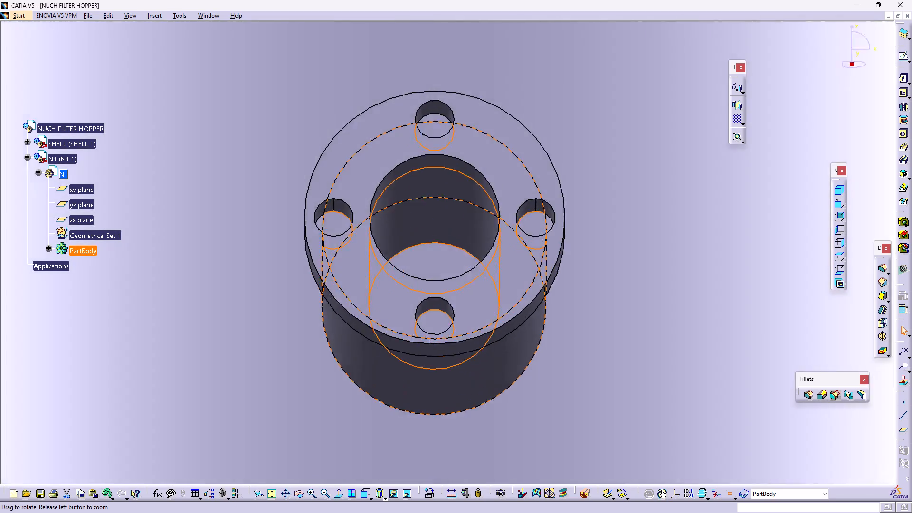
pyautogui.moveTo(683, 221); pyautogui.dragTo(343, 313, button='middle')
pyautogui.moveTo(683, 221); pyautogui.dragTo(343, 313, button='right')
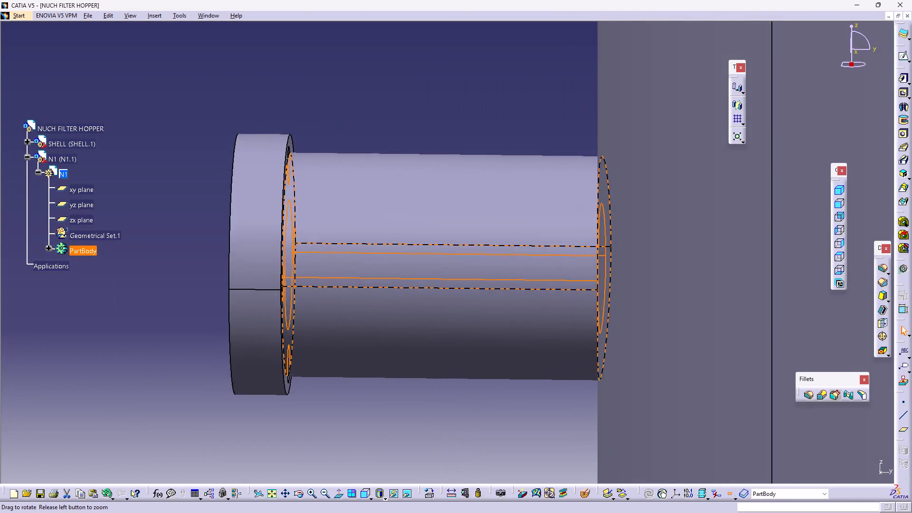
pyautogui.moveTo(343, 313); pyautogui.dragTo(569, 285, button='right')
pyautogui.moveTo(343, 313); pyautogui.dragTo(569, 285, button='middle')
pyautogui.doubleClick(408, 228)
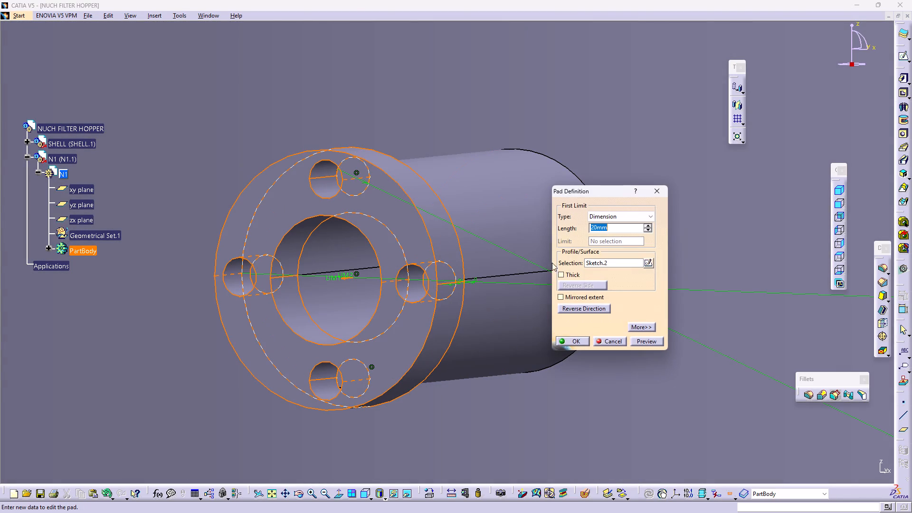
pyautogui.click(647, 261)
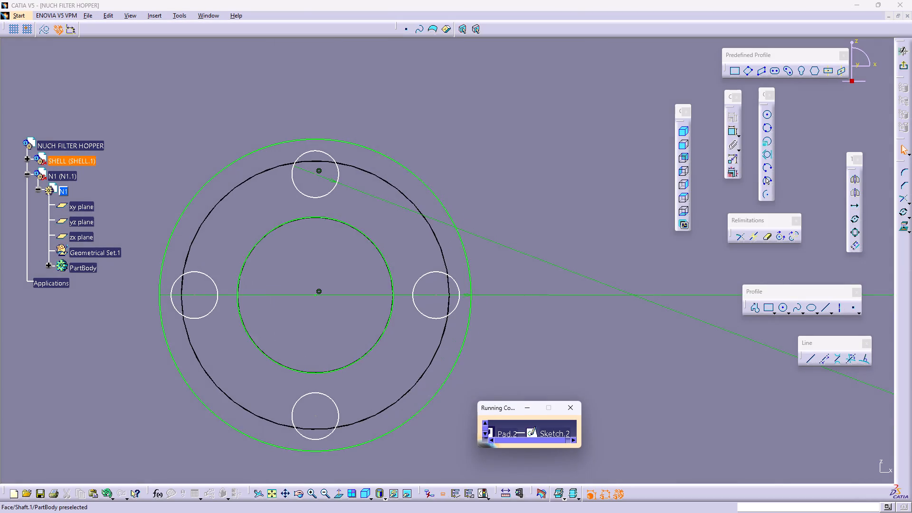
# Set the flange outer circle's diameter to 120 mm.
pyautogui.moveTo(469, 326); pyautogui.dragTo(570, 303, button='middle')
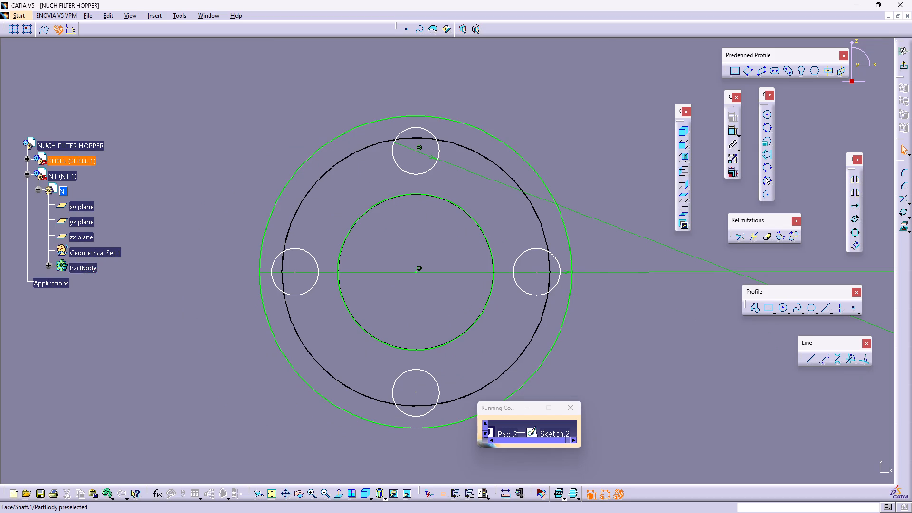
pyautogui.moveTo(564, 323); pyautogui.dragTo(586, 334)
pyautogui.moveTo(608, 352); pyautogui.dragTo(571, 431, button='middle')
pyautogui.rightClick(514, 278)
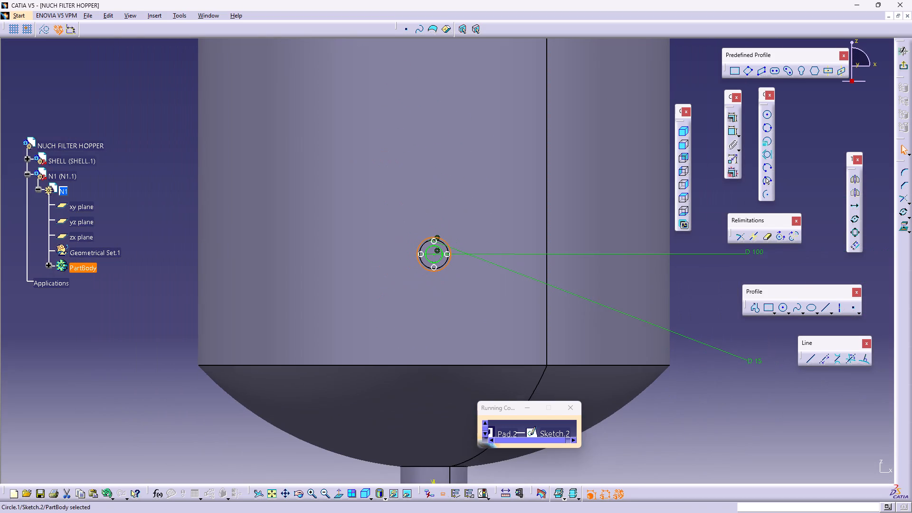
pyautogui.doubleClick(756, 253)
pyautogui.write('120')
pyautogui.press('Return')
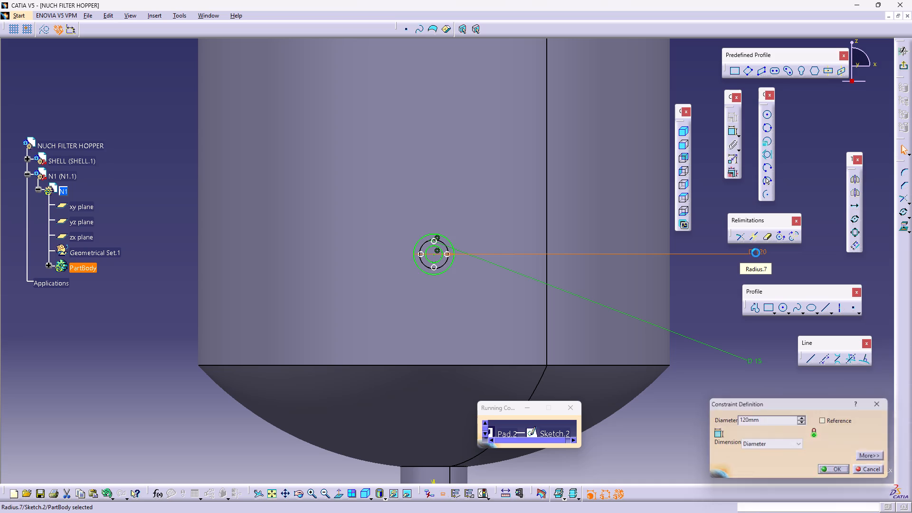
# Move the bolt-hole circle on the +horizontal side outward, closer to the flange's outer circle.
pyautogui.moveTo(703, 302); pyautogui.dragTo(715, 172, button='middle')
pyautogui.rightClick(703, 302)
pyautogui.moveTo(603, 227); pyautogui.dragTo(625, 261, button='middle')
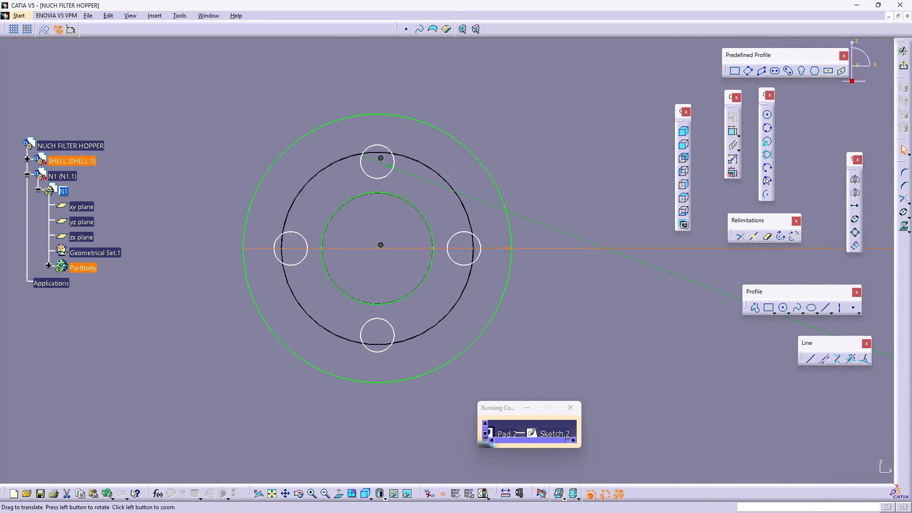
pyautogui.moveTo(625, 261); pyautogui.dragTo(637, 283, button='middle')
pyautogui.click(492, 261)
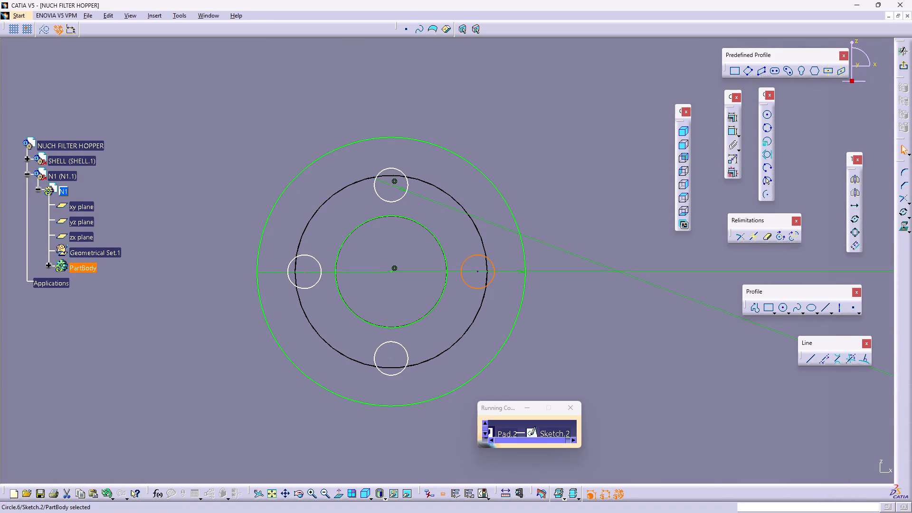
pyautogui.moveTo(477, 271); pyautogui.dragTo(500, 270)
# Delete the three duplicated bolt-hole circles, keeping only the uppermost one above the nozzle's centre.
pyautogui.click(501, 288)
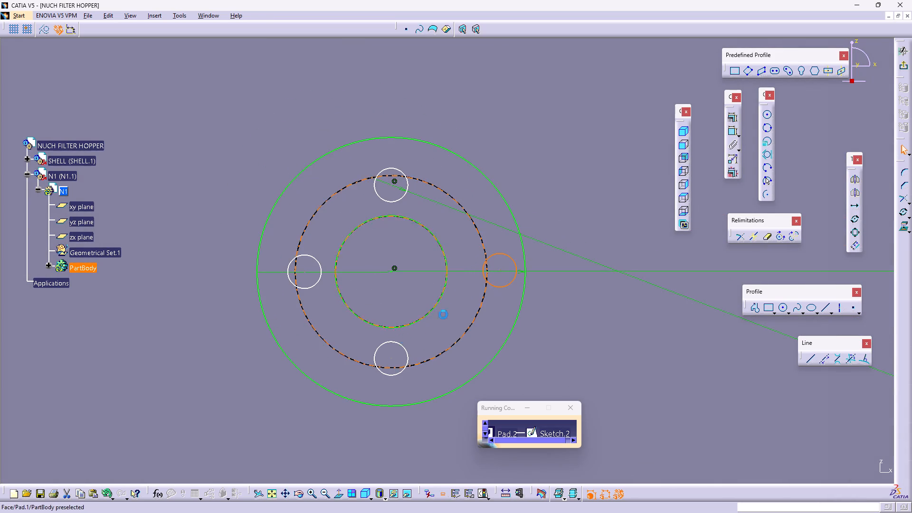
pyautogui.press('Delete')
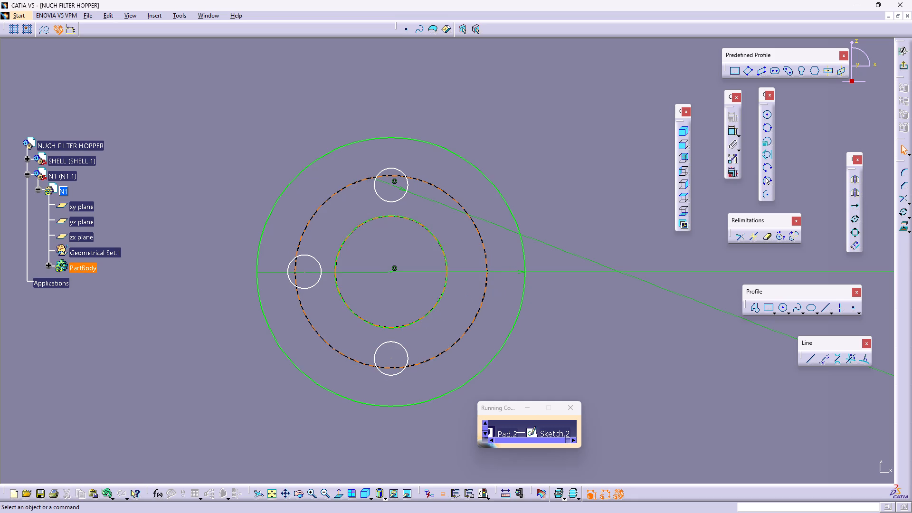
pyautogui.click(405, 351)
pyautogui.press('Delete')
pyautogui.click(317, 283)
pyautogui.press('Delete')
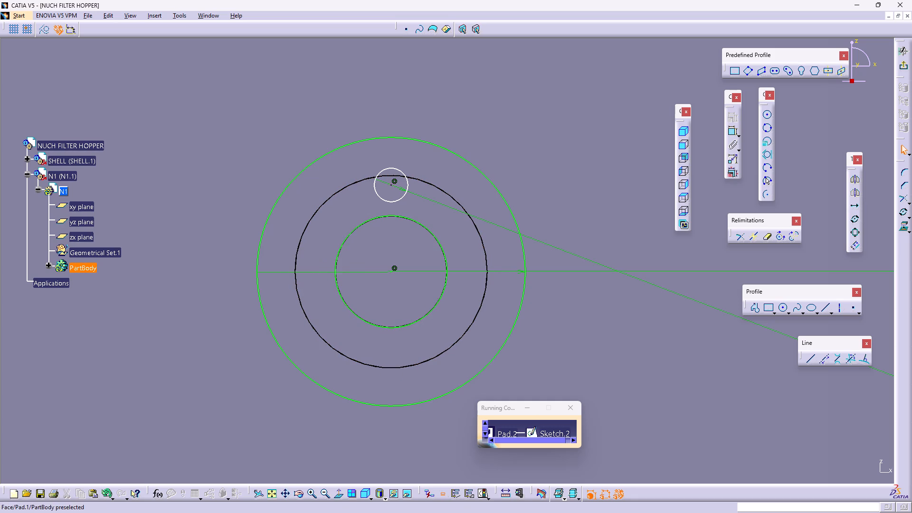
# Move the remaining upper bolt-hole circle vertically outward, clear of the nozzle wall's outer edge.
pyautogui.moveTo(395, 171); pyautogui.dragTo(398, 141)
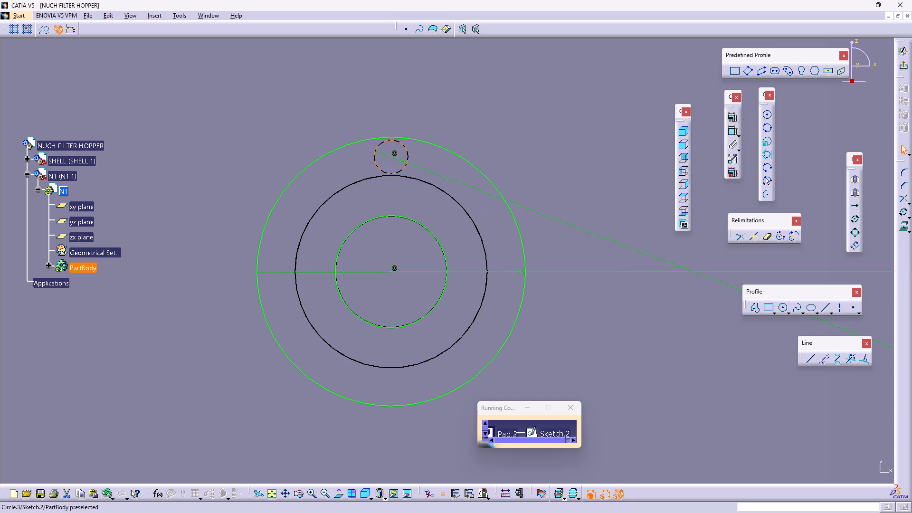
pyautogui.moveTo(398, 141); pyautogui.dragTo(400, 141)
# Set the flange outer circle's diameter to 140 mm.
pyautogui.moveTo(504, 310); pyautogui.dragTo(433, 284, button='middle')
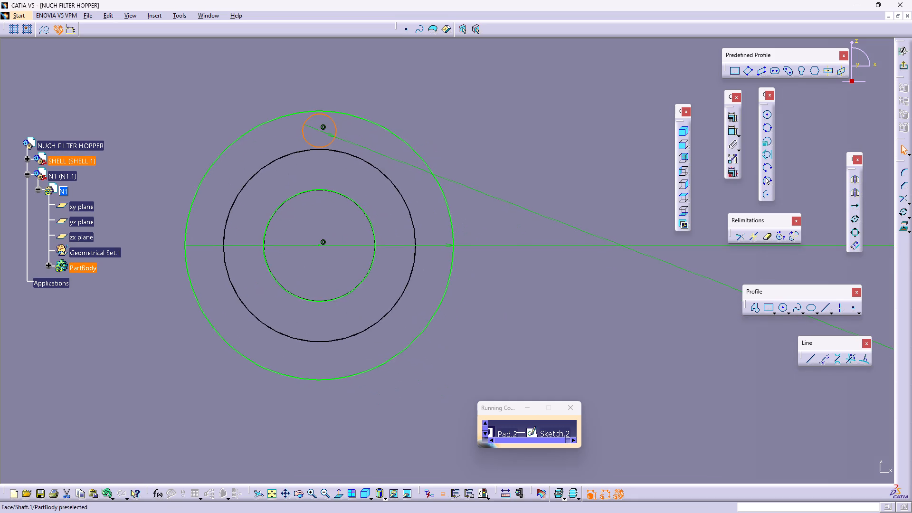
pyautogui.moveTo(433, 284); pyautogui.dragTo(478, 353, button='middle')
pyautogui.rightClick(433, 284)
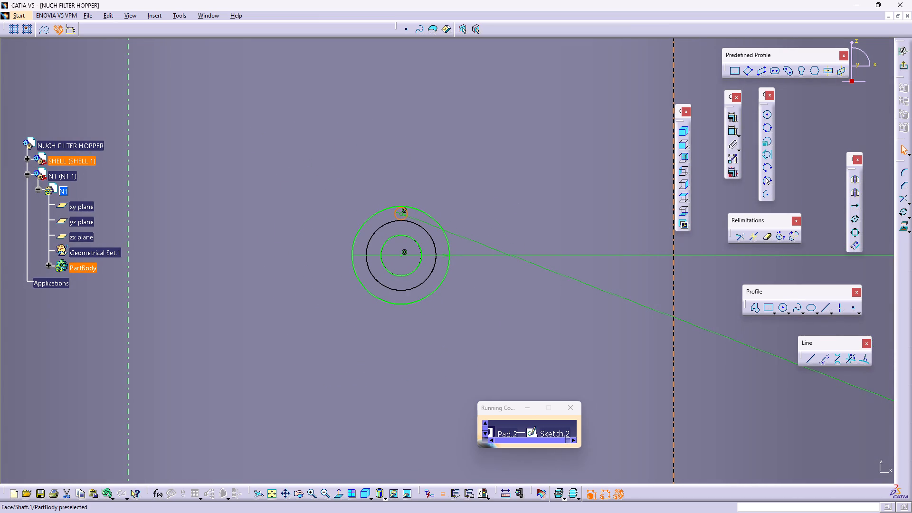
pyautogui.moveTo(524, 335); pyautogui.dragTo(459, 334, button='middle')
pyautogui.rightClick(420, 282)
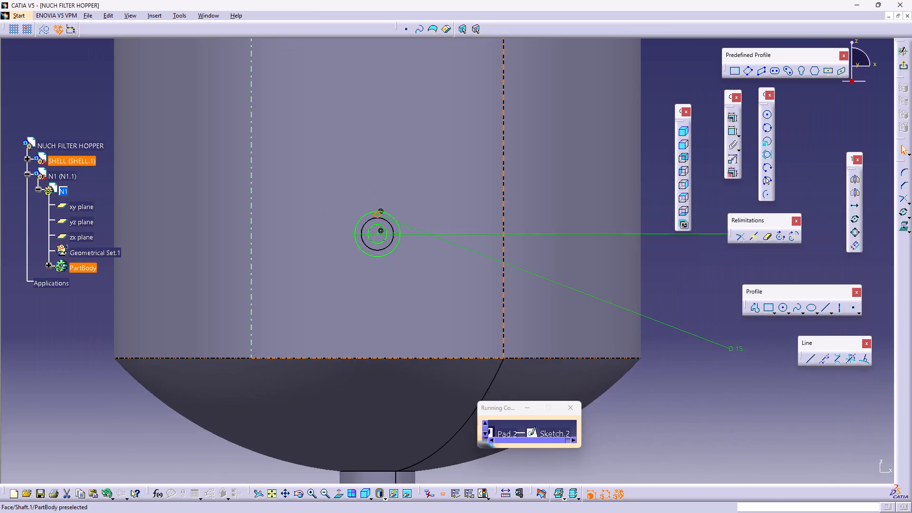
pyautogui.moveTo(468, 333); pyautogui.dragTo(358, 329, button='middle')
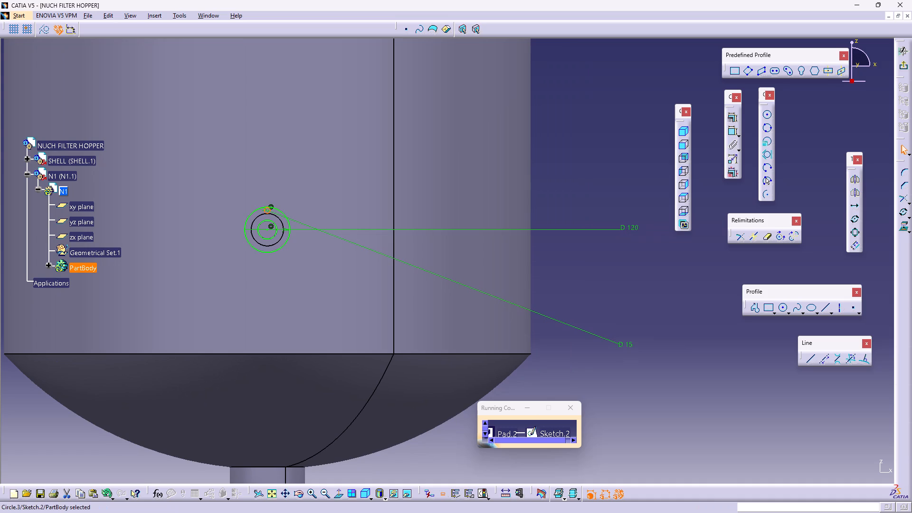
pyautogui.doubleClick(636, 227)
pyautogui.write('140')
pyautogui.press('Return')
# Rotate-duplicate the upper bolt-hole circle about the nozzle's centre with 3 instances, giving four equally spaced holes.
pyautogui.moveTo(474, 201); pyautogui.dragTo(486, 145, button='middle')
pyautogui.rightClick(474, 201)
pyautogui.moveTo(379, 195); pyautogui.dragTo(685, 268, button='middle')
pyautogui.click(348, 214)
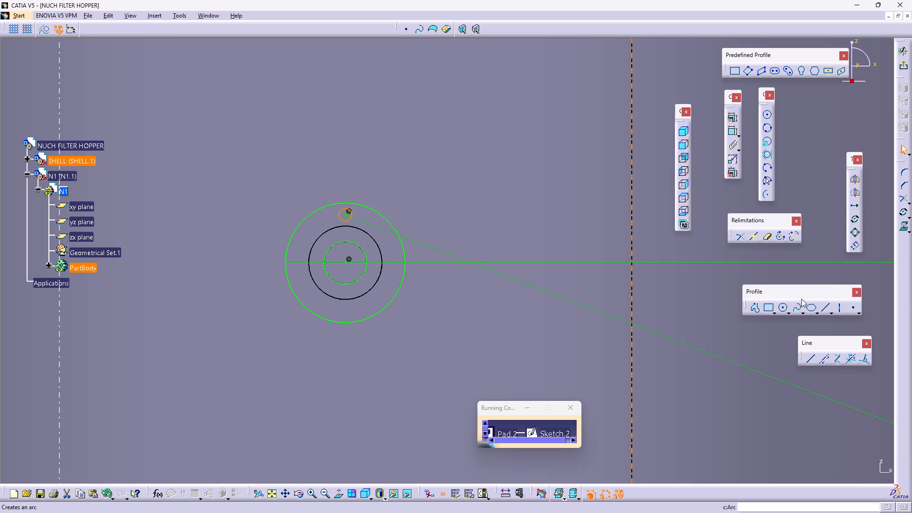
pyautogui.click(853, 216)
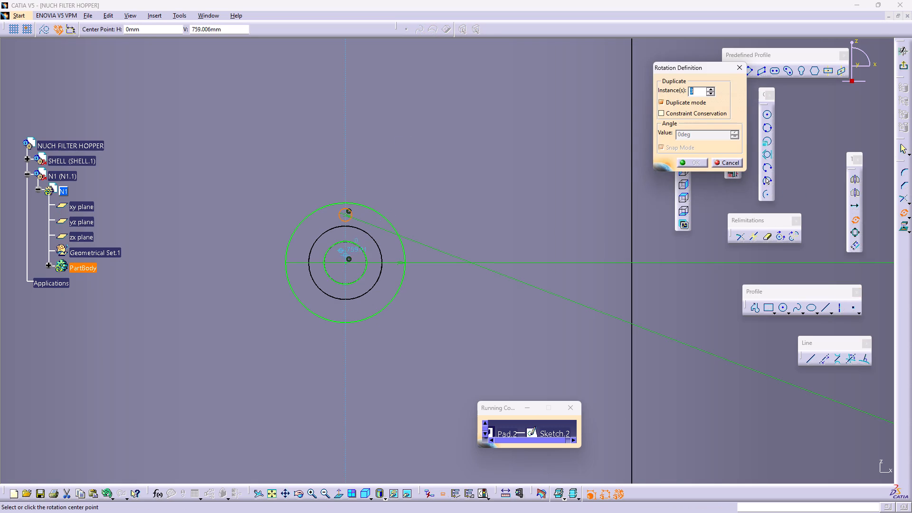
pyautogui.click(348, 263)
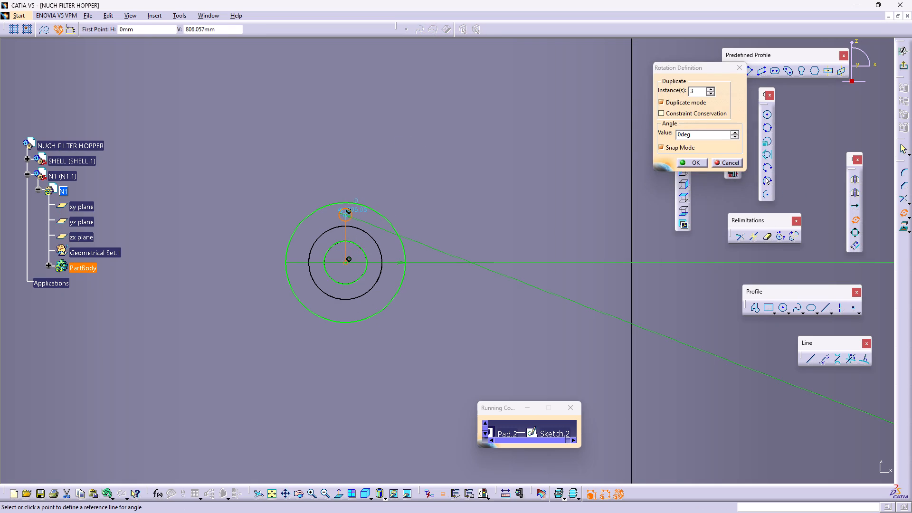
pyautogui.click(343, 215)
pyautogui.click(300, 265)
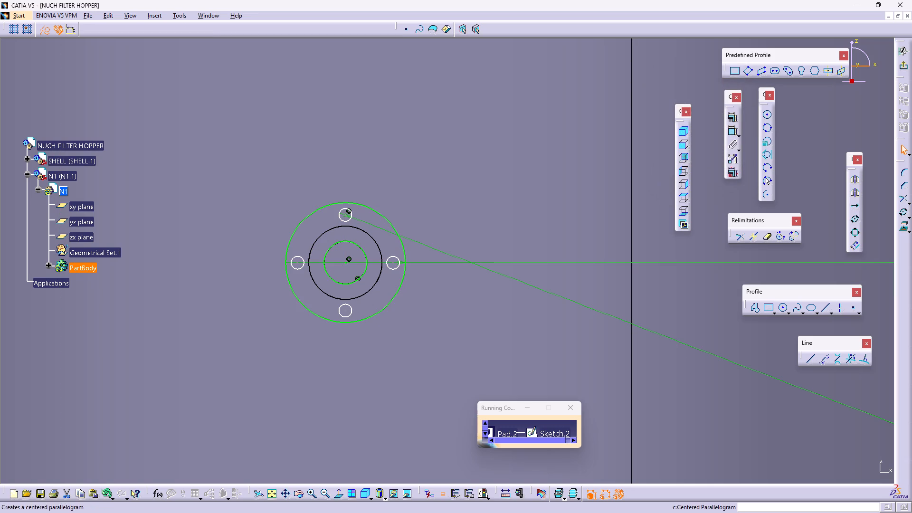
# Exit the sketch and apply the edited flange profile to the 20 mm pad.
pyautogui.click(907, 67)
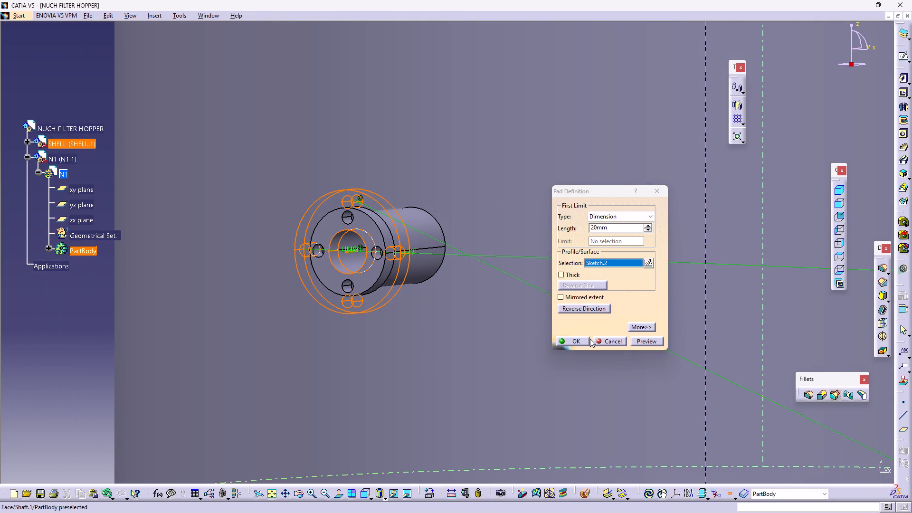
pyautogui.click(585, 343)
# Examine the enlarged N1 flange and the nozzle's position on the hopper shell from several angles.
pyautogui.moveTo(535, 284); pyautogui.dragTo(414, 351, button='middle')
pyautogui.moveTo(475, 284); pyautogui.dragTo(377, 311, button='right')
pyautogui.moveTo(377, 311); pyautogui.dragTo(380, 317, button='right')
pyautogui.click(264, 307)
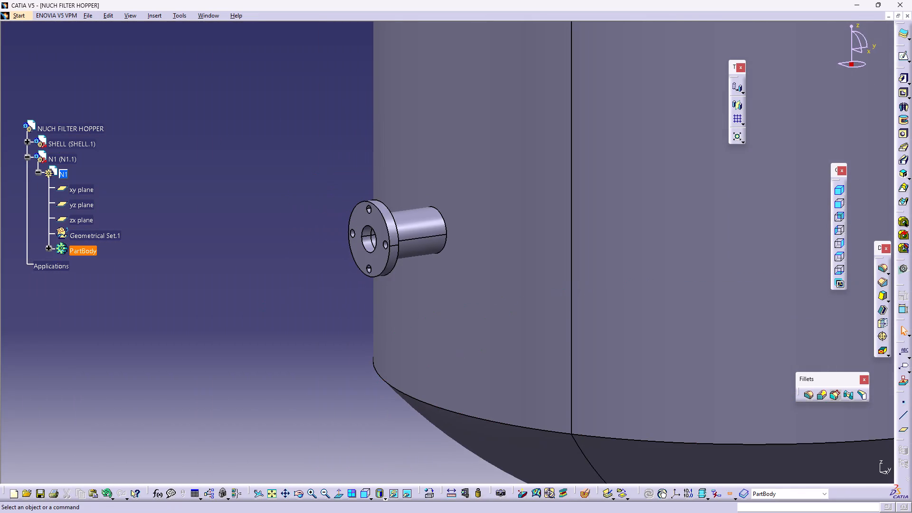
pyautogui.moveTo(530, 256); pyautogui.dragTo(692, 349, button='middle')
pyautogui.moveTo(527, 258); pyautogui.dragTo(638, 258, button='right')
pyautogui.rightClick(641, 258)
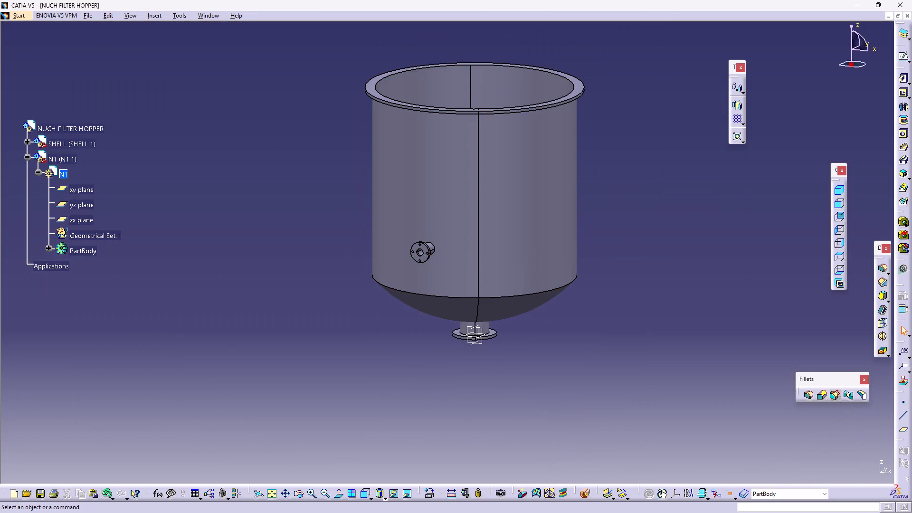
pyautogui.moveTo(661, 283); pyautogui.dragTo(539, 288, button='middle')
pyautogui.moveTo(664, 308); pyautogui.dragTo(541, 347, button='right')
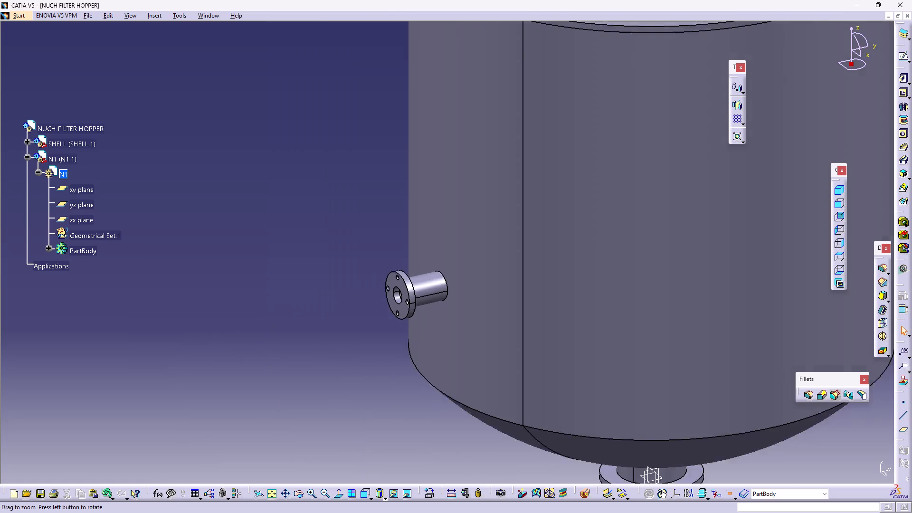
pyautogui.moveTo(539, 288); pyautogui.dragTo(540, 300, button='middle')
pyautogui.moveTo(589, 316); pyautogui.dragTo(485, 231, button='middle')
pyautogui.moveTo(576, 321); pyautogui.dragTo(465, 165, button='right')
pyautogui.rightClick(465, 165)
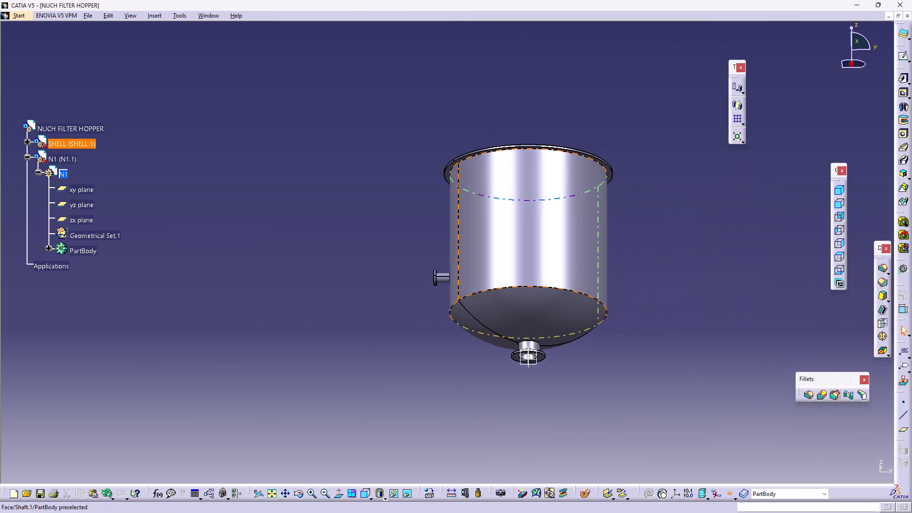
pyautogui.moveTo(588, 237); pyautogui.dragTo(547, 335, button='middle')
pyautogui.moveTo(587, 237); pyautogui.dragTo(547, 335, button='right')
pyautogui.click(674, 346)
pyautogui.moveTo(677, 344); pyautogui.dragTo(675, 340)
pyautogui.click(675, 337)
pyautogui.click(675, 332)
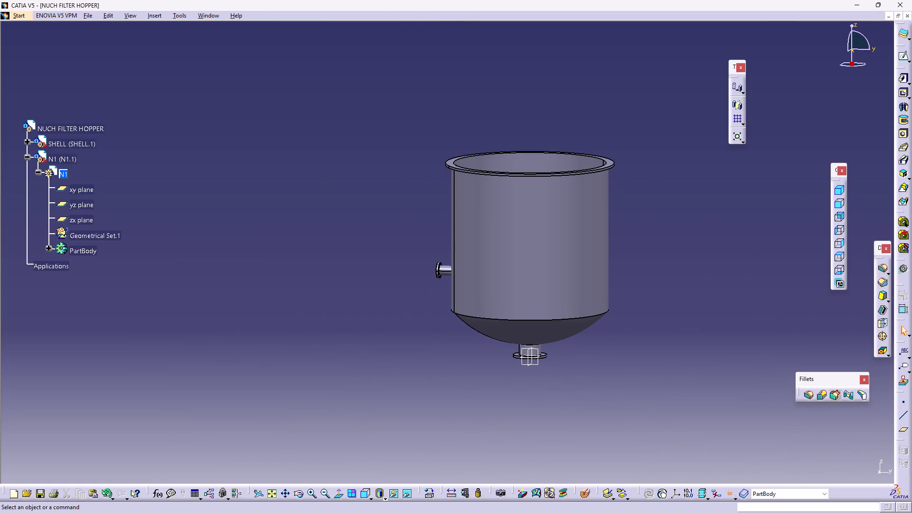
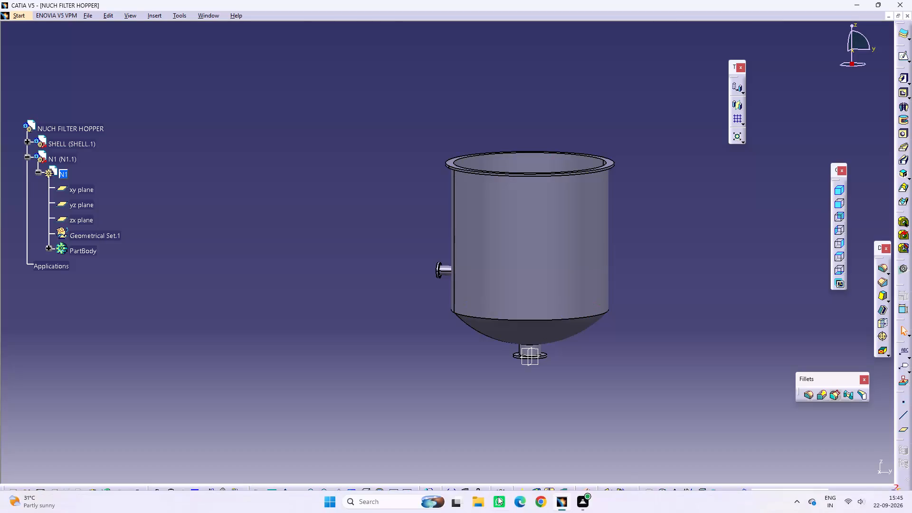
# Examine the hopper shell's exterior, its bottom outlet and the N1 side nozzle from the front and at several angles.
pyautogui.moveTo(654, 356); pyautogui.dragTo(608, 322, button='middle')
pyautogui.moveTo(640, 357); pyautogui.dragTo(615, 360, button='right')
pyautogui.rightClick(615, 360)
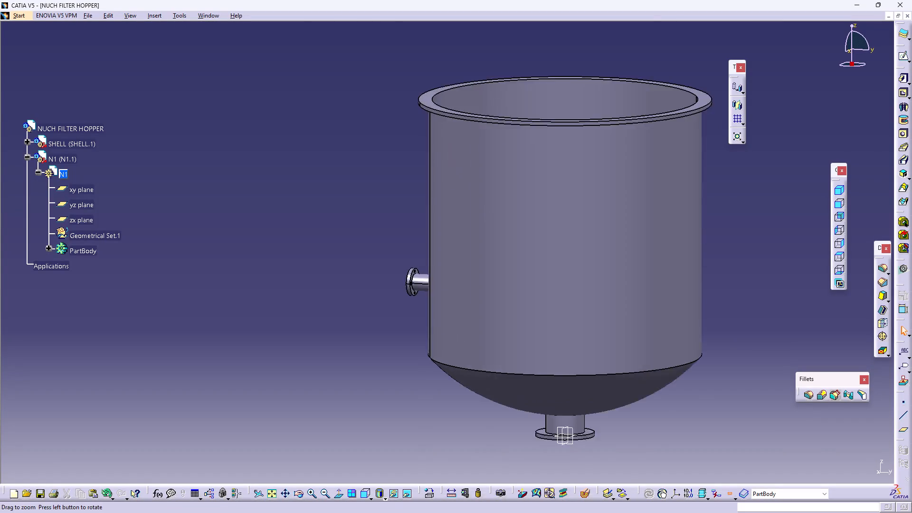
pyautogui.moveTo(608, 322); pyautogui.dragTo(610, 316, button='middle')
pyautogui.moveTo(665, 302); pyautogui.dragTo(288, 318, button='middle')
pyautogui.moveTo(644, 326); pyautogui.dragTo(539, 384, button='right')
pyautogui.moveTo(460, 376); pyautogui.dragTo(294, 327, button='right')
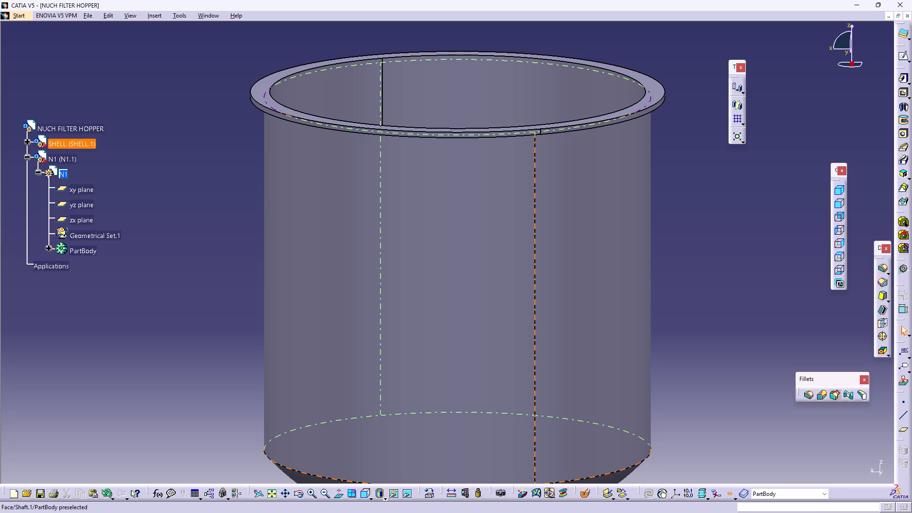
pyautogui.click(702, 204)
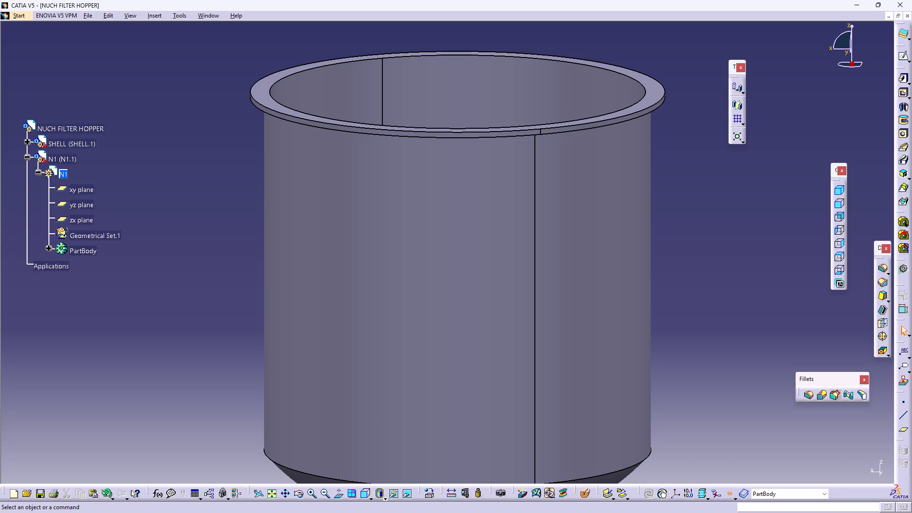
pyautogui.click(840, 204)
pyautogui.moveTo(672, 209); pyautogui.dragTo(423, 203, button='middle')
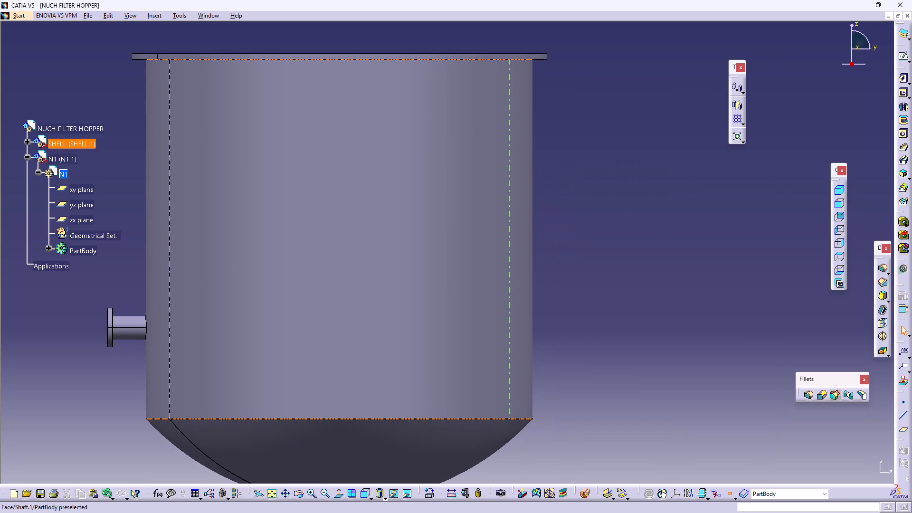
pyautogui.moveTo(299, 275); pyautogui.dragTo(432, 313, button='middle')
pyautogui.moveTo(301, 275); pyautogui.dragTo(432, 314, button='right')
pyautogui.moveTo(282, 304); pyautogui.dragTo(618, 211, button='middle')
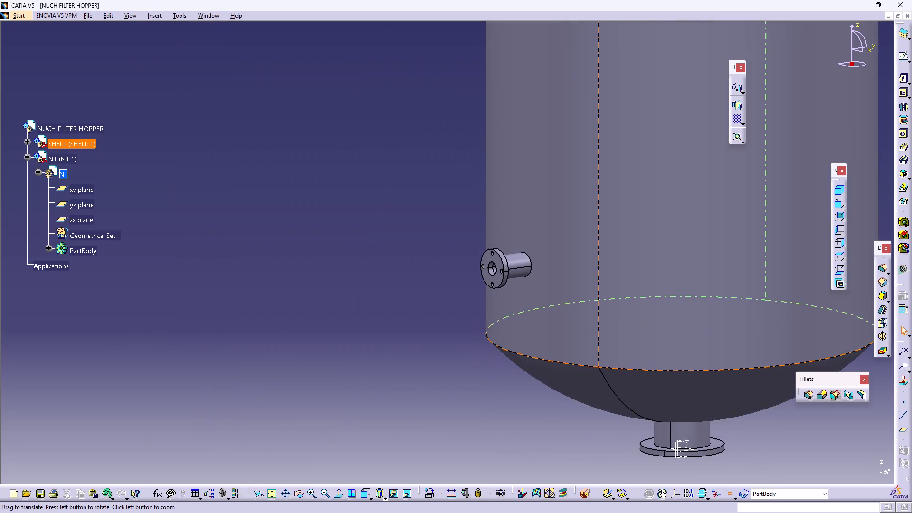
pyautogui.moveTo(618, 211); pyautogui.dragTo(693, 83, button='middle')
pyautogui.moveTo(618, 211); pyautogui.dragTo(618, 206, button='right')
pyautogui.moveTo(765, 181); pyautogui.dragTo(473, 269, button='middle')
pyautogui.rightClick(432, 194)
pyautogui.moveTo(618, 253); pyautogui.dragTo(448, 253, button='middle')
pyautogui.moveTo(610, 255); pyautogui.dragTo(448, 253, button='right')
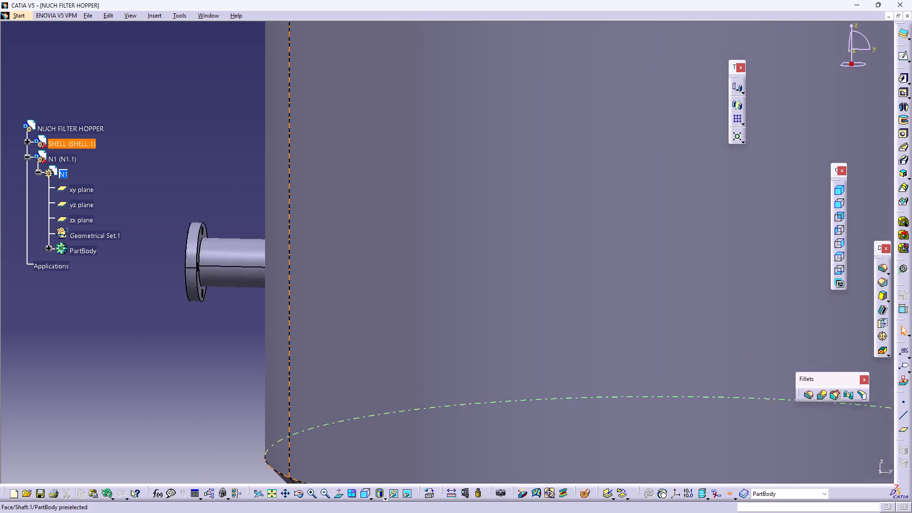
pyautogui.moveTo(448, 253); pyautogui.dragTo(408, 256, button='right')
# Examine the shell's open top, its interior and the bottom outlet opening from above, ending in the standard front view.
pyautogui.moveTo(448, 253); pyautogui.dragTo(450, 317, button='middle')
pyautogui.moveTo(518, 207); pyautogui.dragTo(634, 323, button='middle')
pyautogui.moveTo(518, 209); pyautogui.dragTo(634, 323, button='right')
pyautogui.click(811, 236)
pyautogui.moveTo(804, 234); pyautogui.dragTo(803, 233)
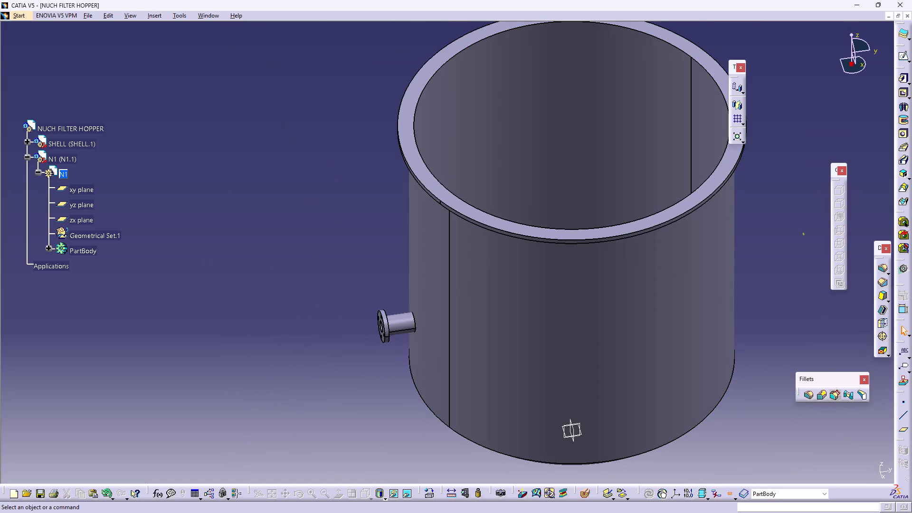
pyautogui.moveTo(803, 233); pyautogui.dragTo(798, 226)
pyautogui.click(795, 224)
pyautogui.moveTo(717, 228); pyautogui.dragTo(455, 230, button='middle')
pyautogui.moveTo(430, 202); pyautogui.dragTo(394, 380, button='middle')
pyautogui.moveTo(428, 237); pyautogui.dragTo(398, 385, button='right')
pyautogui.moveTo(384, 357); pyautogui.dragTo(575, 241, button='middle')
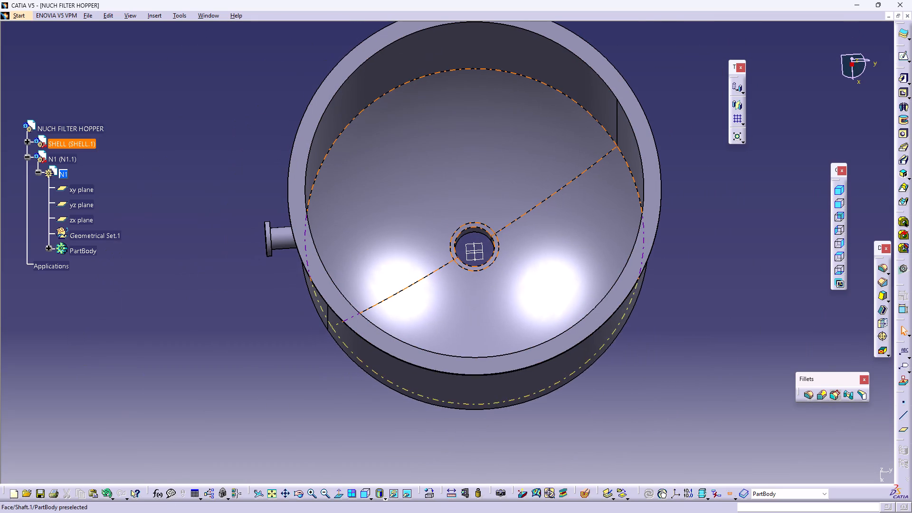
pyautogui.click(194, 340)
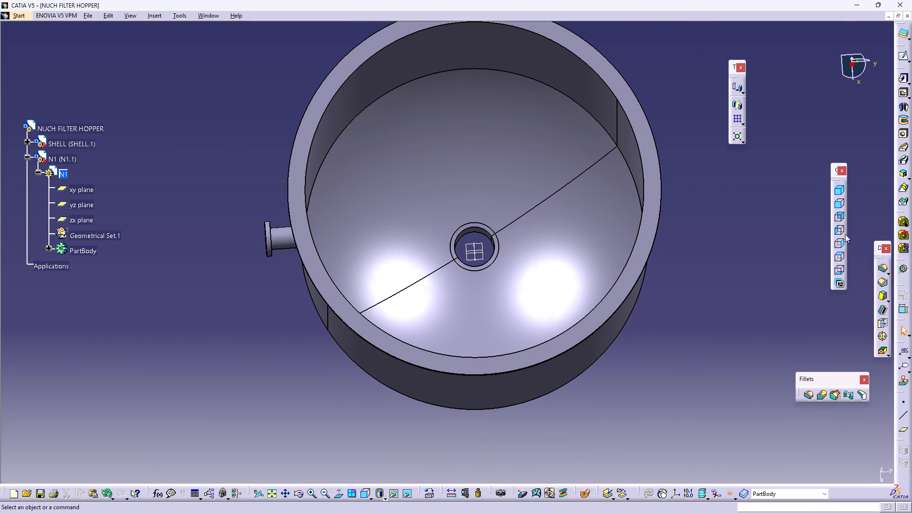
pyautogui.click(840, 206)
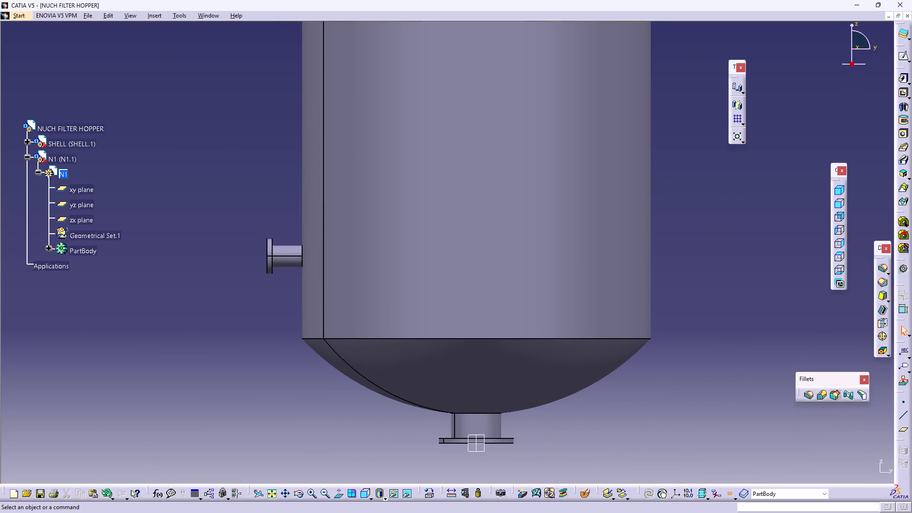
pyautogui.click(726, 327)
# Insert a new part into the NUCH FILTER HOPPER assembly, giving it a part number that begins with FILT.
pyautogui.doubleClick(83, 127)
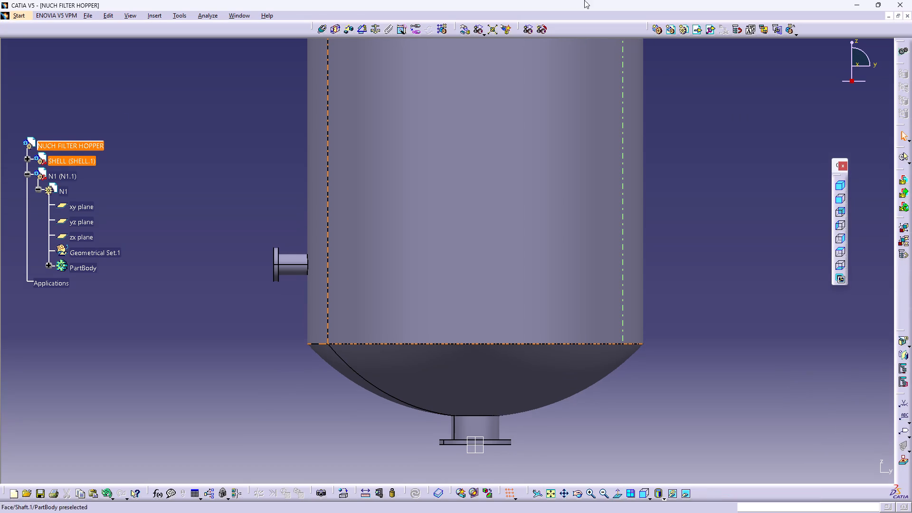
pyautogui.click(682, 28)
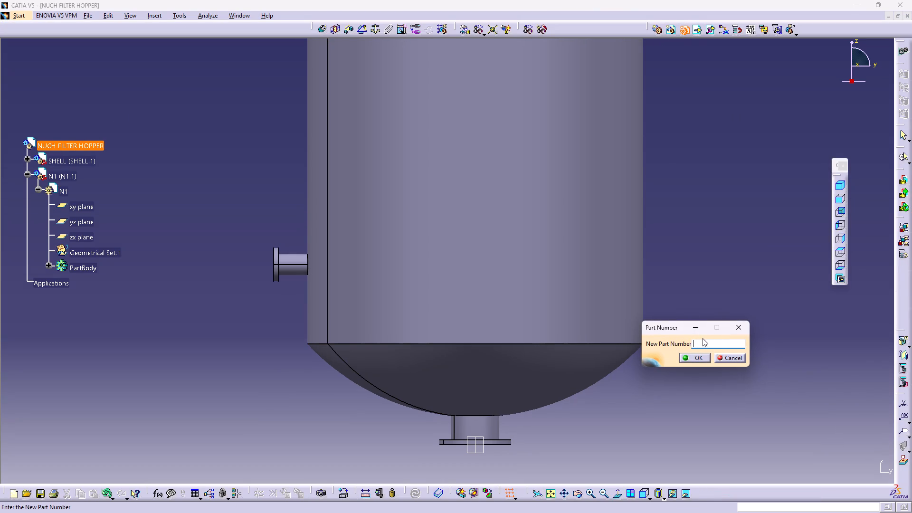
pyautogui.click(719, 344)
pyautogui.moveTo(674, 328); pyautogui.dragTo(693, 200)
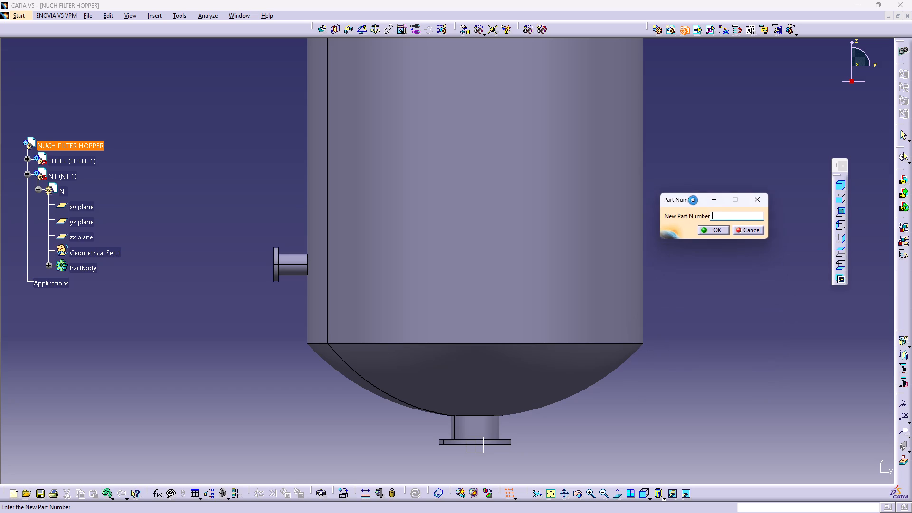
pyautogui.moveTo(693, 200); pyautogui.dragTo(693, 199)
pyautogui.click(714, 212)
pyautogui.write('FIL')
pyautogui.write('ET')
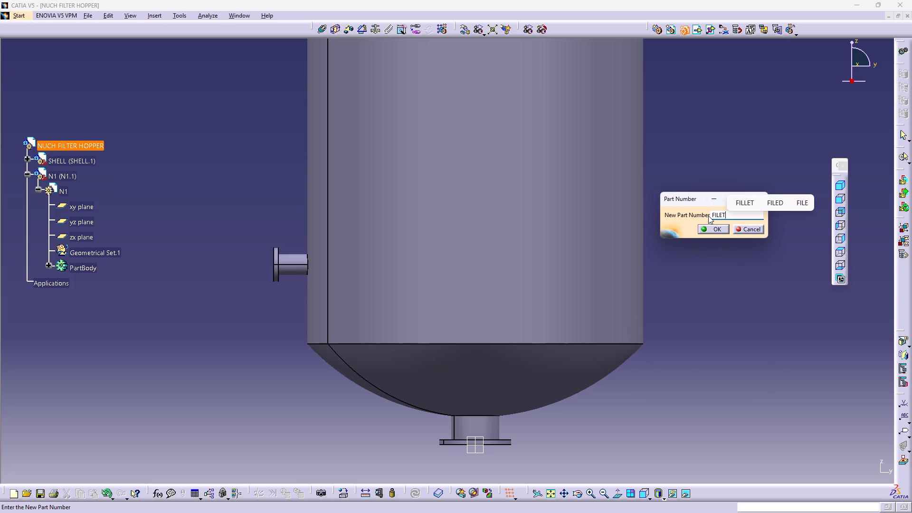
pyautogui.press('BackSpace')
pyautogui.press('BackSpace')
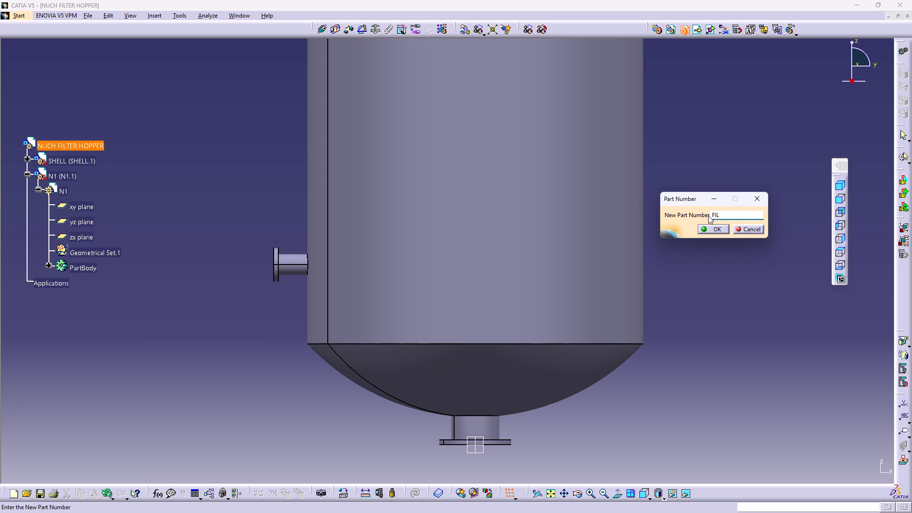
pyautogui.write('TRL')
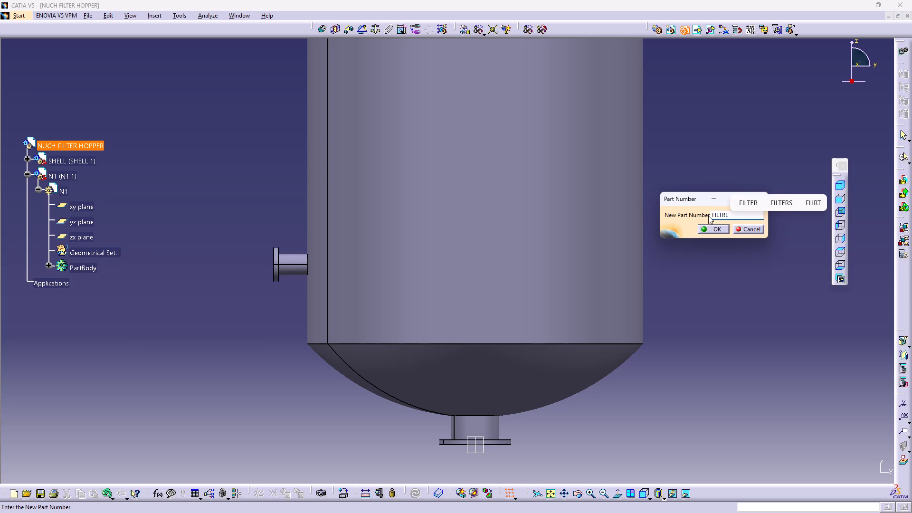
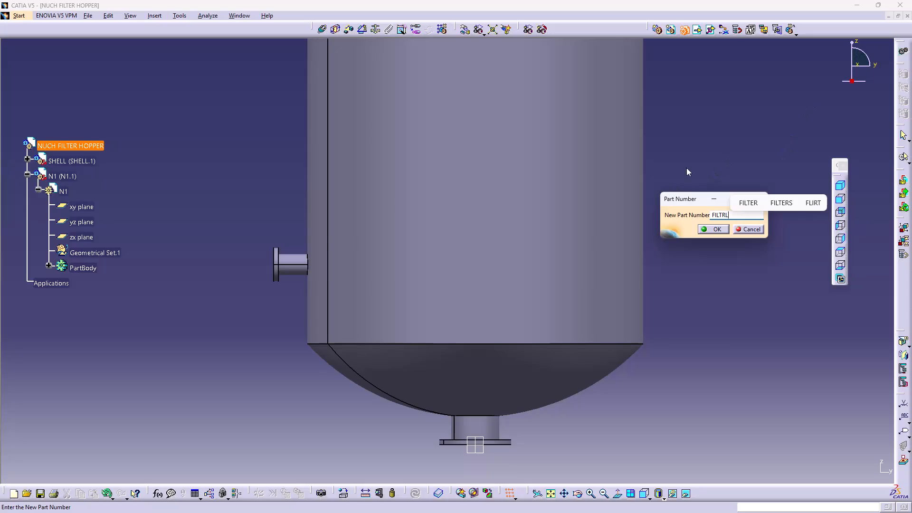
# Finish inserting the new part with part number FILTRL, opting to define a new origin point, and activate it for part editing.
pyautogui.click(718, 228)
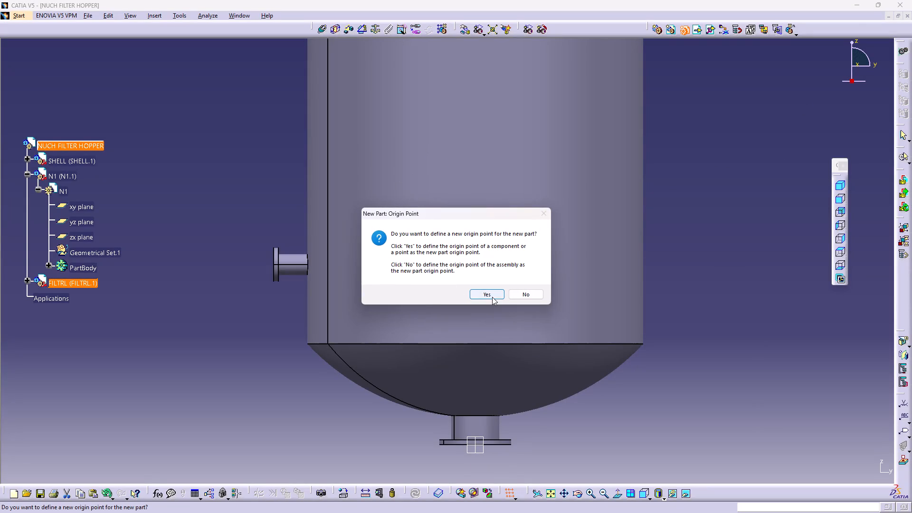
pyautogui.click(493, 297)
pyautogui.click(28, 279)
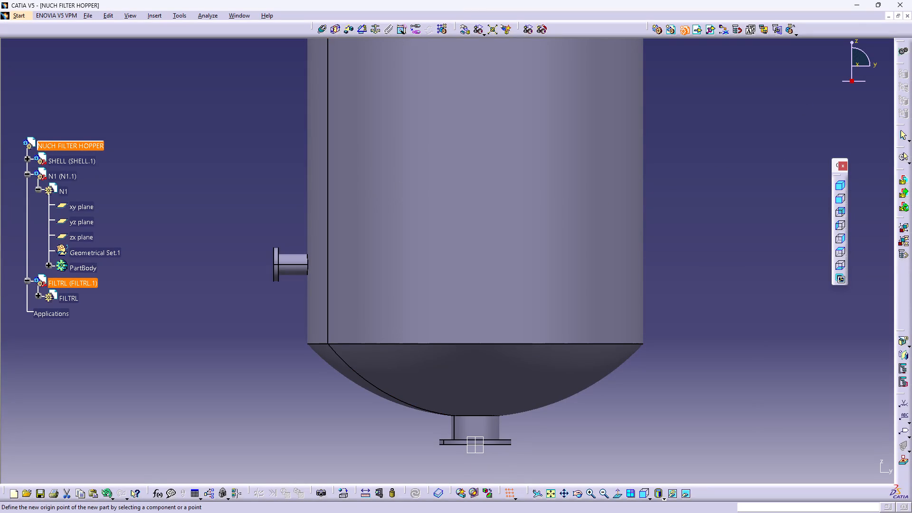
pyautogui.doubleClick(70, 297)
pyautogui.click(173, 320)
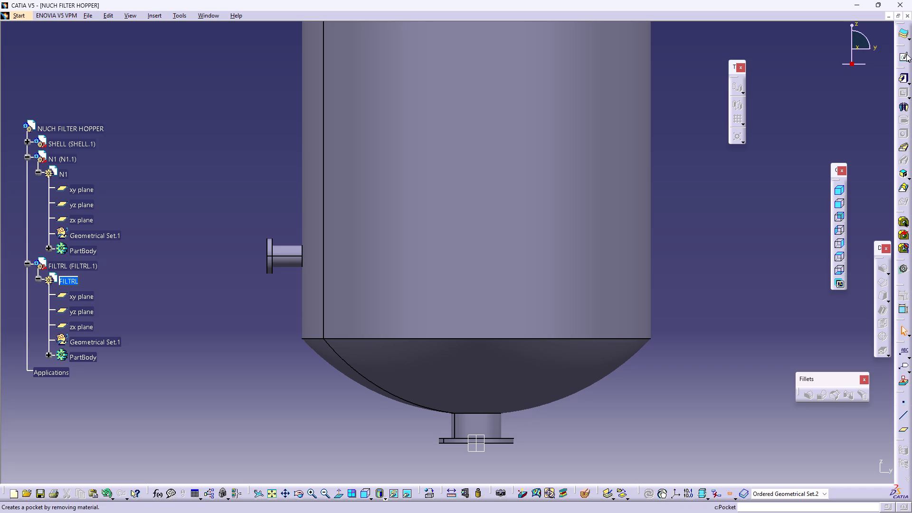
# Create a reference plane in the FILTRL part, offset 650+420 mm from the xy plane at the shell's bottom outlet.
pyautogui.click(908, 427)
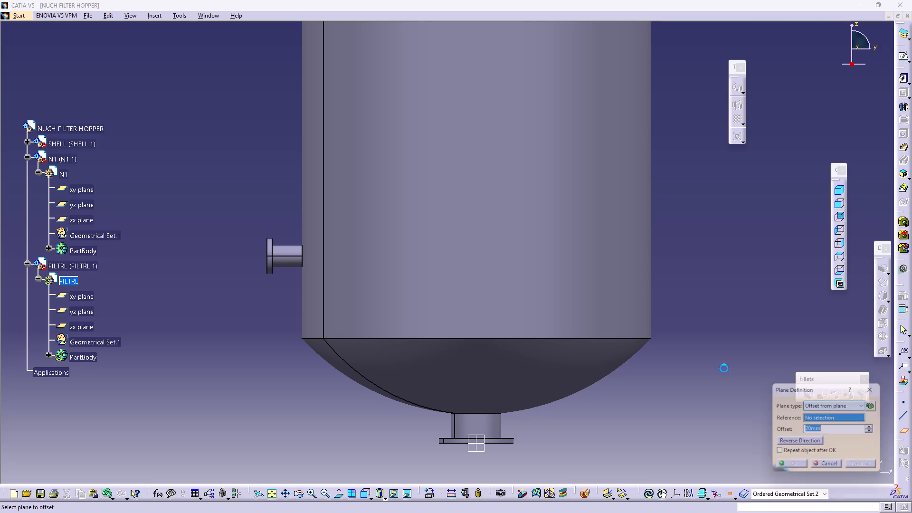
pyautogui.click(481, 445)
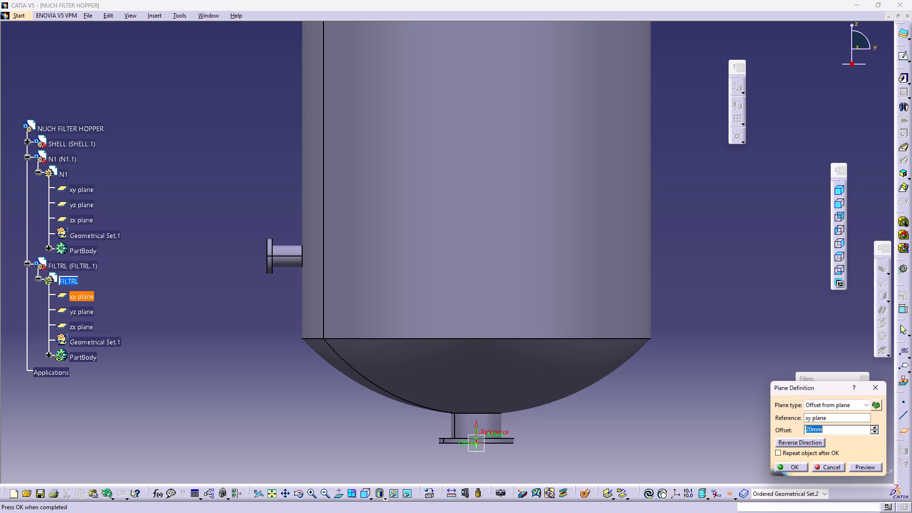
pyautogui.write('650')
pyautogui.press('+')
pyautogui.write('420')
pyautogui.press('Return')
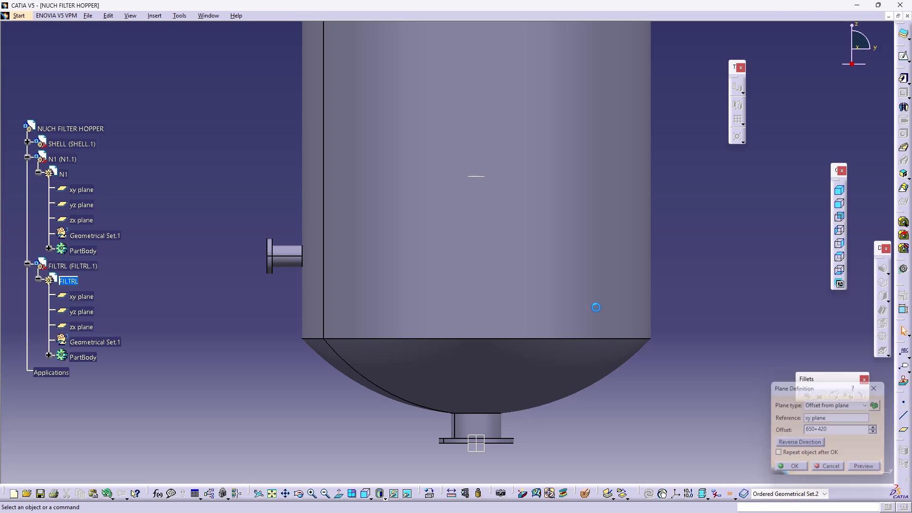
pyautogui.click(667, 205)
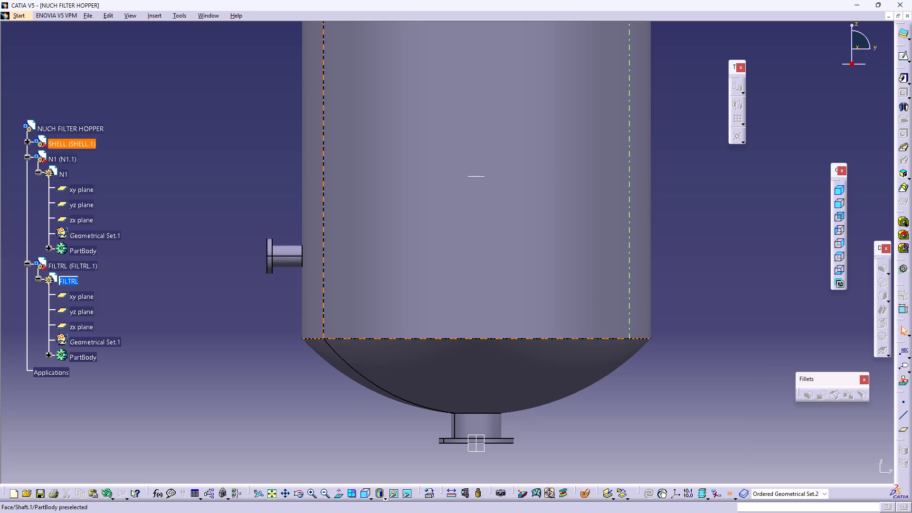
# Start a sketch on the new offset plane and draw a circle centred on the origin, inside the shell's bore.
pyautogui.click(478, 177)
pyautogui.moveTo(684, 180); pyautogui.dragTo(684, 209, button='middle')
pyautogui.rightClick(684, 180)
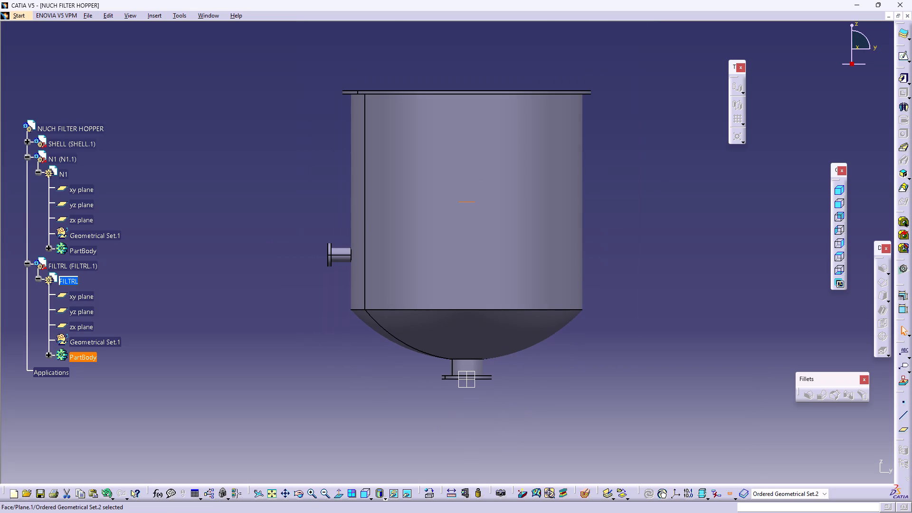
pyautogui.click(896, 57)
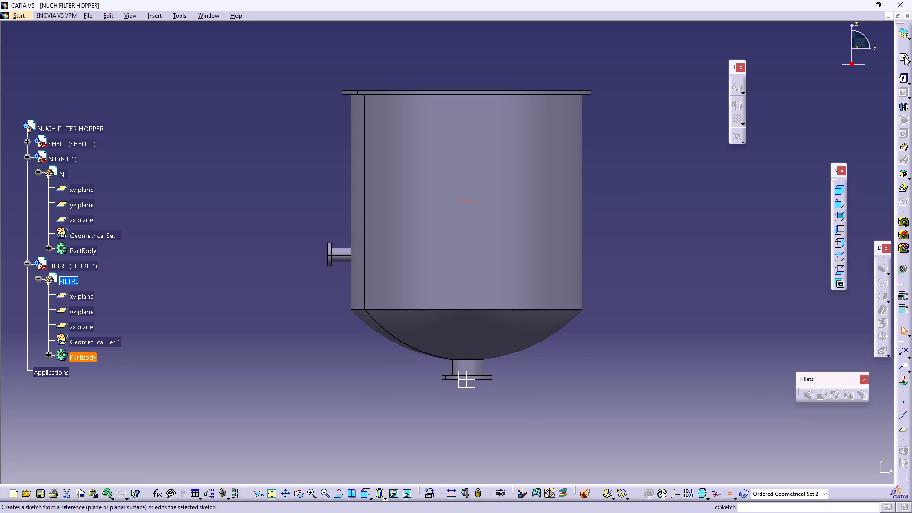
pyautogui.click(904, 57)
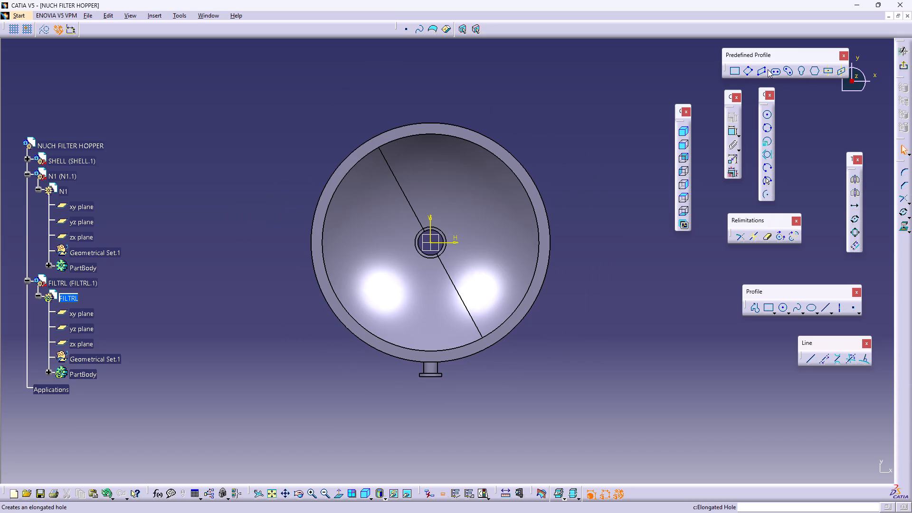
pyautogui.click(764, 113)
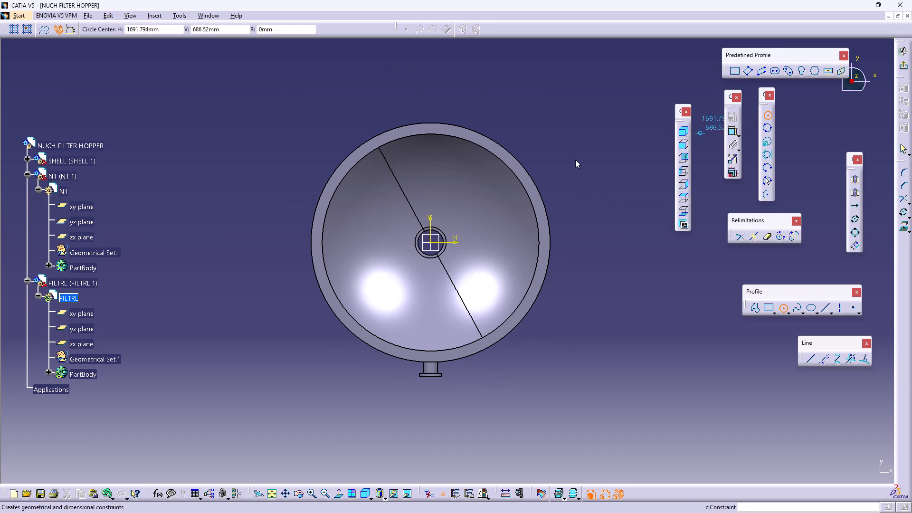
pyautogui.click(431, 243)
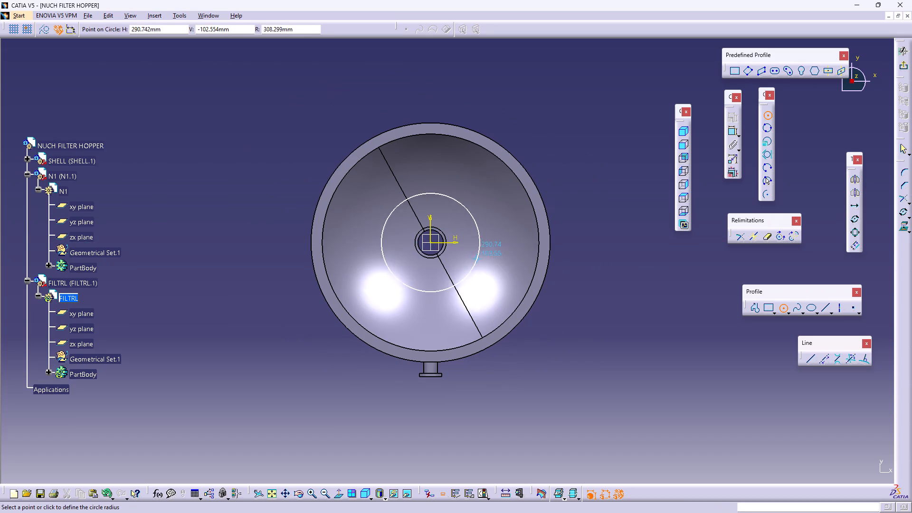
pyautogui.click(478, 260)
# Constrain the sketched circle with Coincidence to the shell's inner circular edge.
pyautogui.keyDown('ctrl'); pyautogui.click(522, 298); pyautogui.keyUp('ctrl')
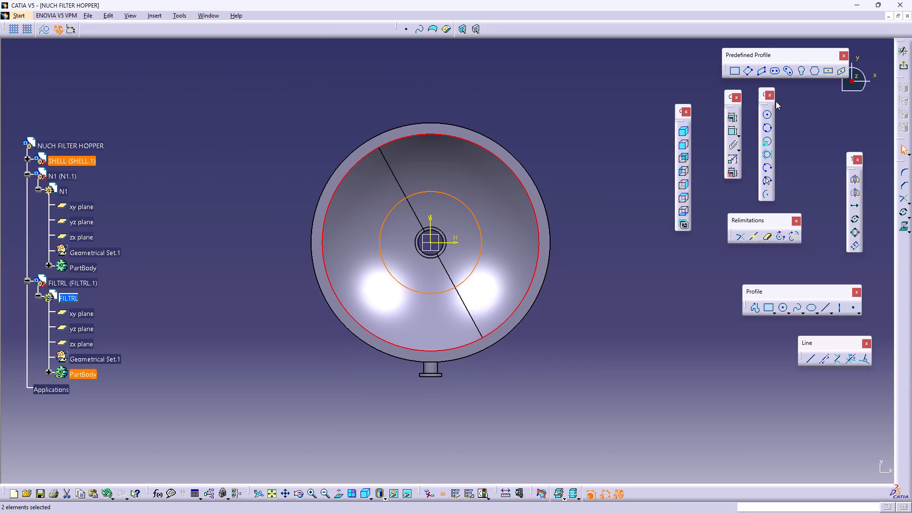
pyautogui.click(734, 119)
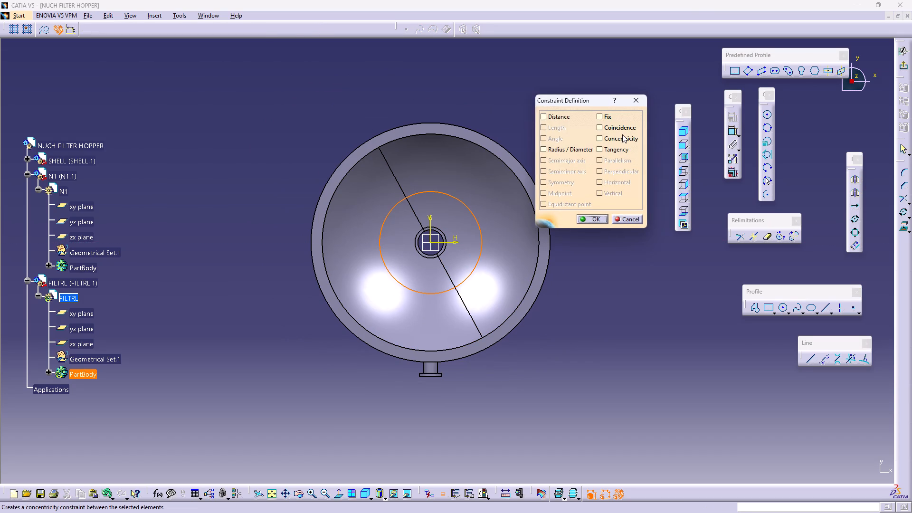
pyautogui.click(625, 123)
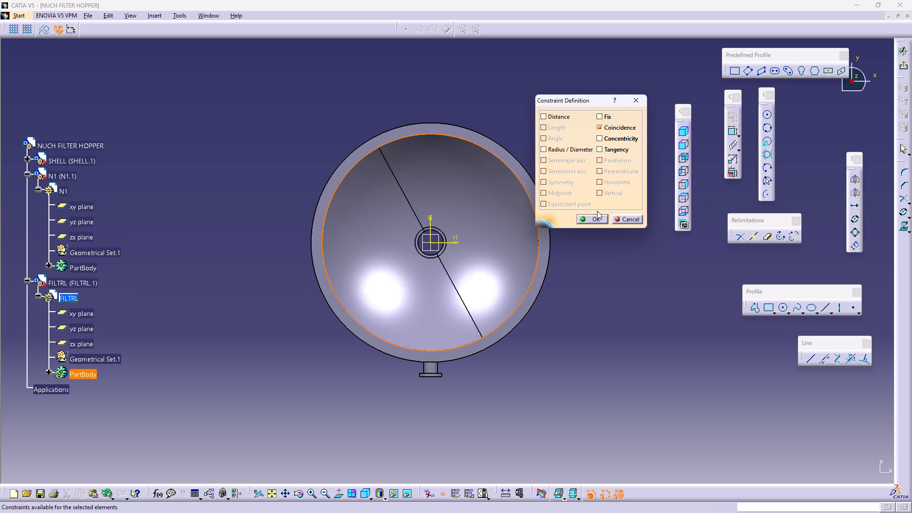
pyautogui.click(594, 218)
pyautogui.click(642, 290)
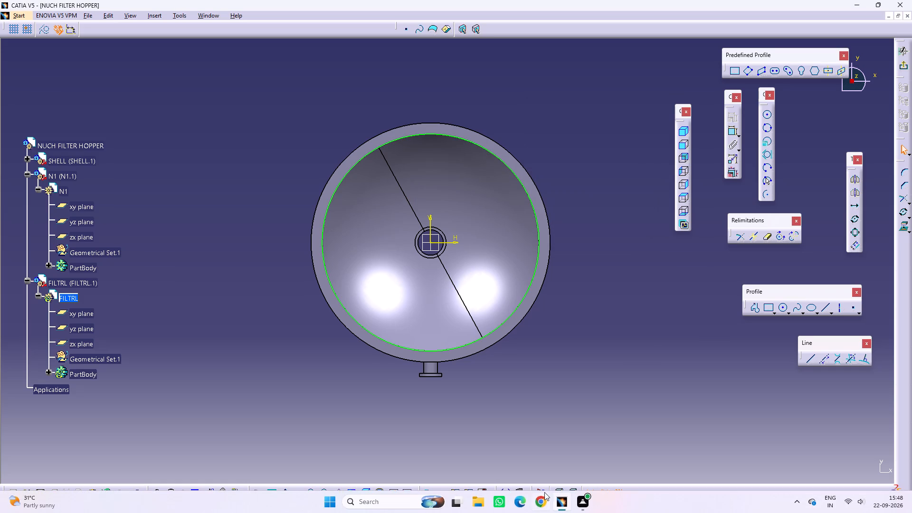
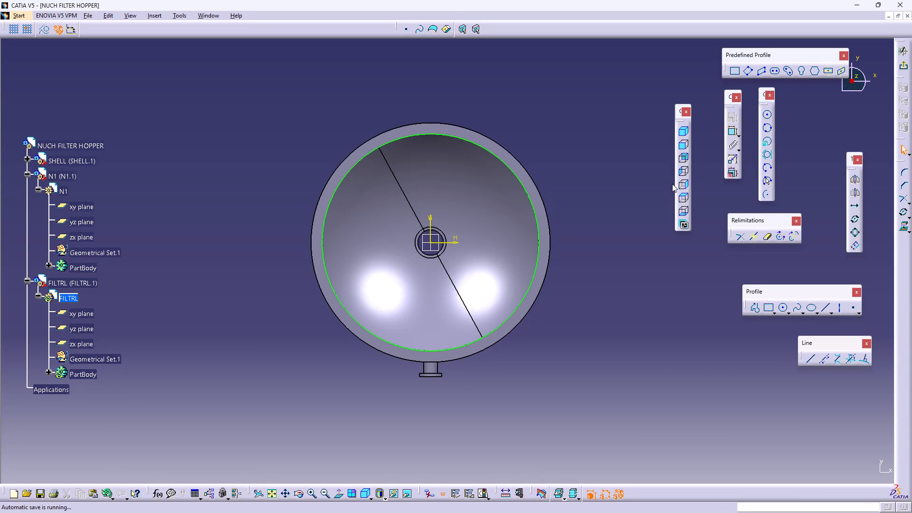
# Sketch a horizontal elongated hole with centres about 44 mm apart, inside the shell's bore above the origin's left side.
pyautogui.click(771, 72)
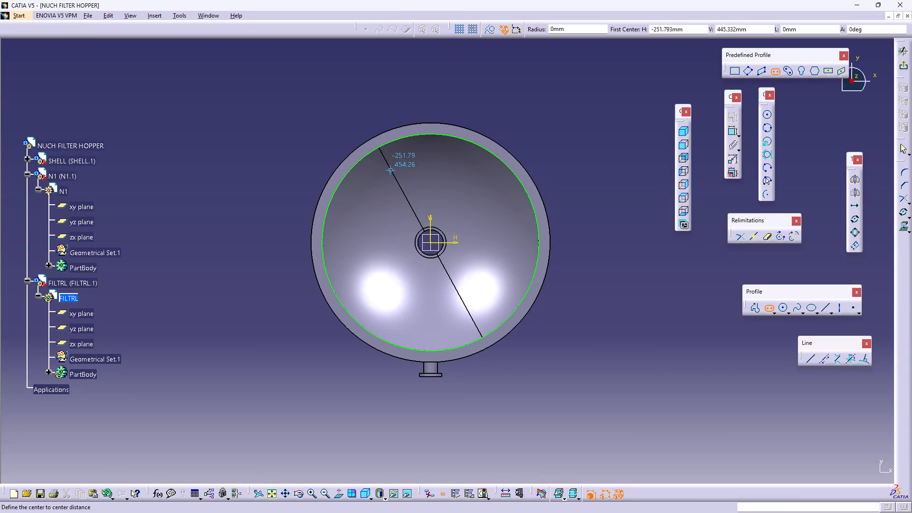
pyautogui.click(387, 168)
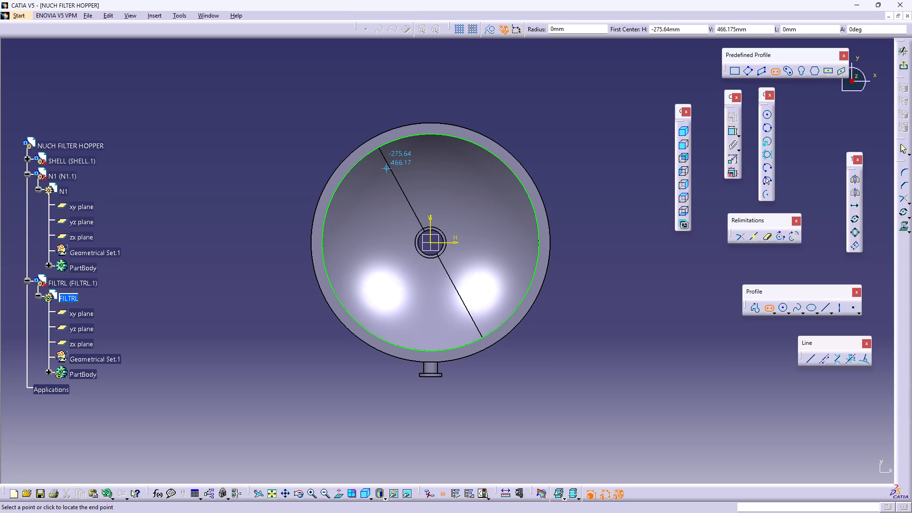
pyautogui.moveTo(397, 164); pyautogui.dragTo(435, 223, button='middle')
pyautogui.rightClick(435, 223)
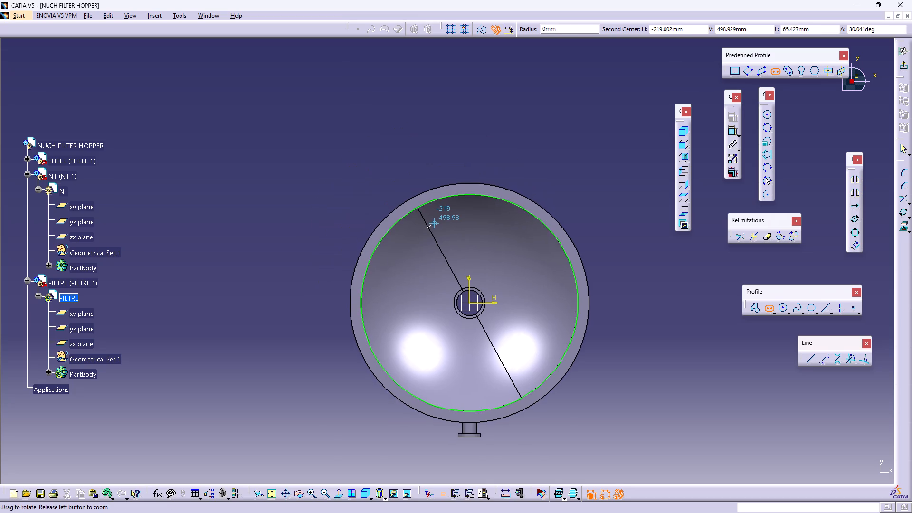
pyautogui.moveTo(435, 223); pyautogui.dragTo(463, 137, button='middle')
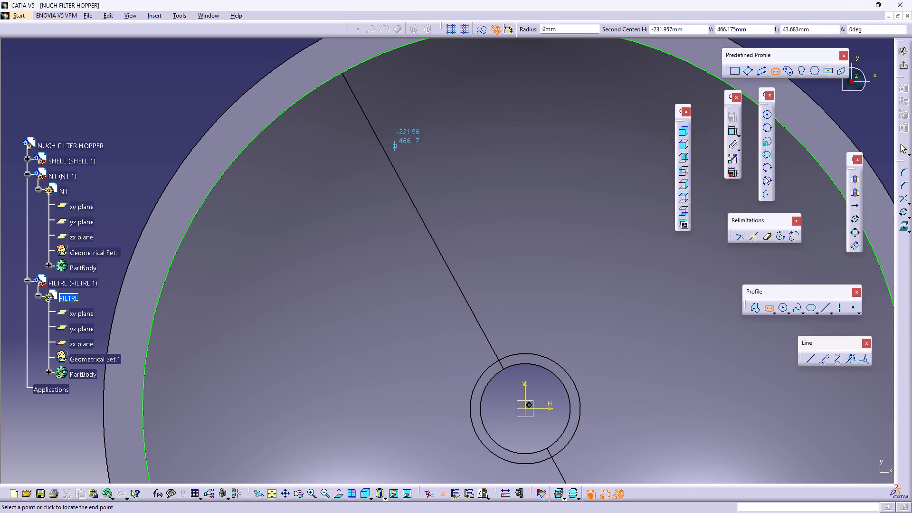
pyautogui.click(393, 146)
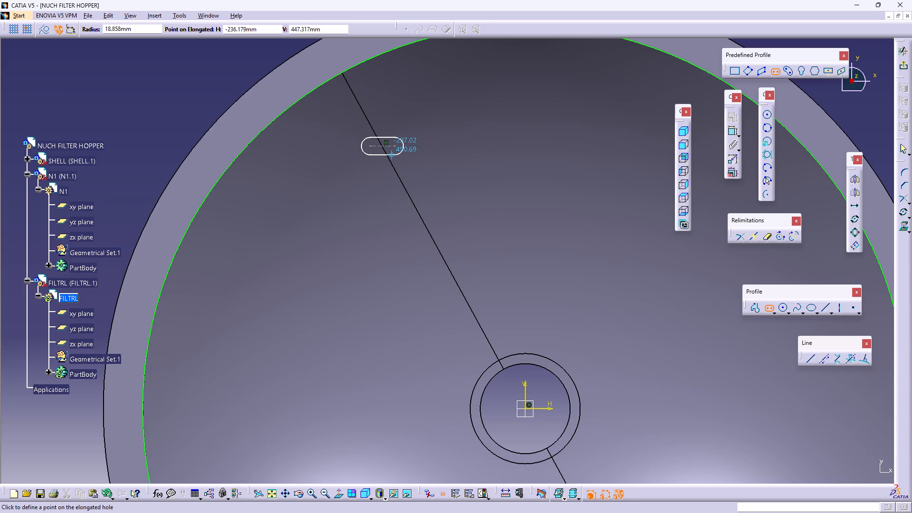
pyautogui.click(393, 152)
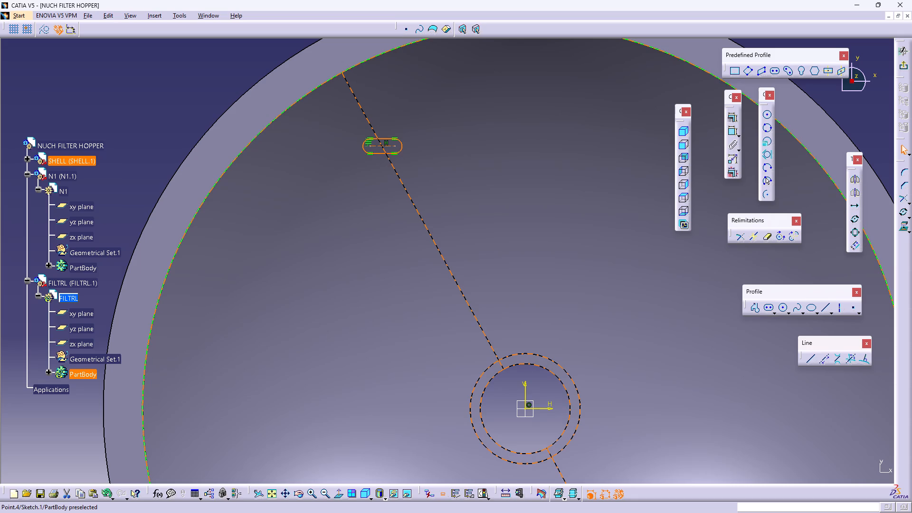
# Dimension the elongated hole's centre-to-centre length and set it to 50 mm.
pyautogui.click(731, 133)
pyautogui.click(380, 146)
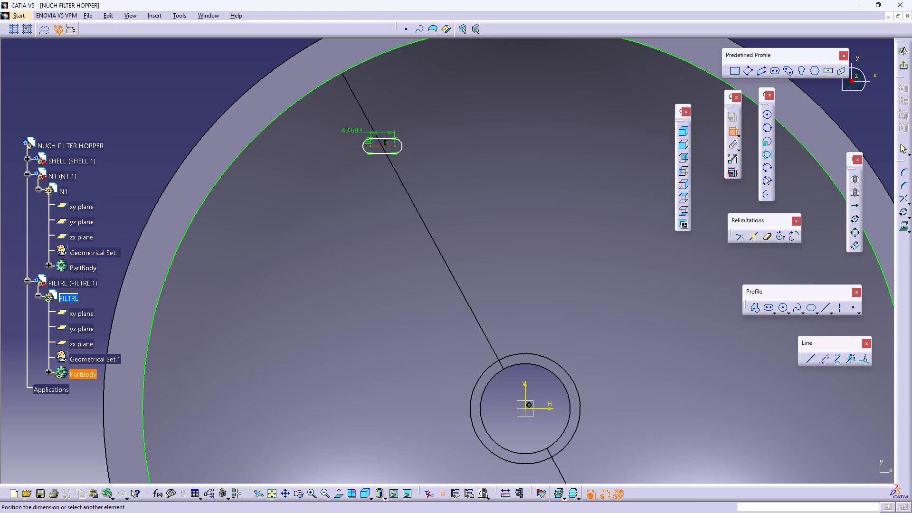
pyautogui.click(207, 95)
pyautogui.doubleClick(207, 95)
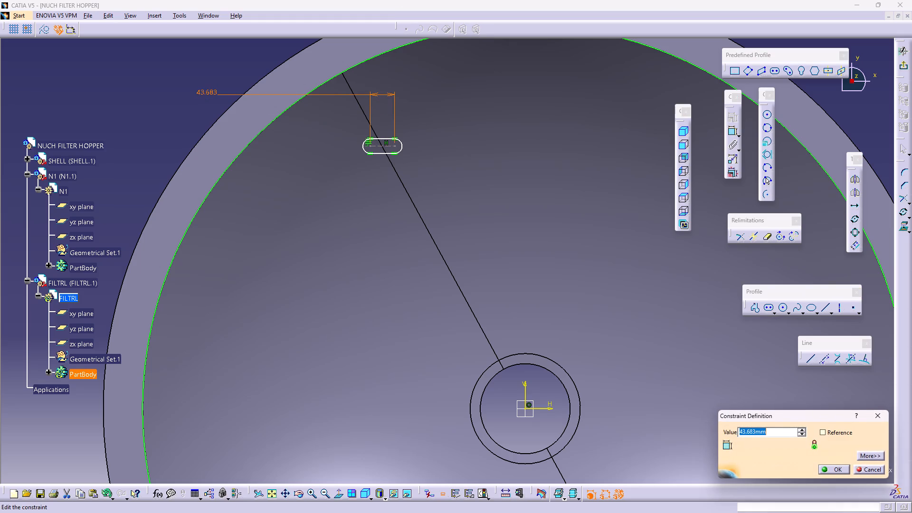
pyautogui.write('50')
pyautogui.press('Return')
pyautogui.doubleClick(160, 127)
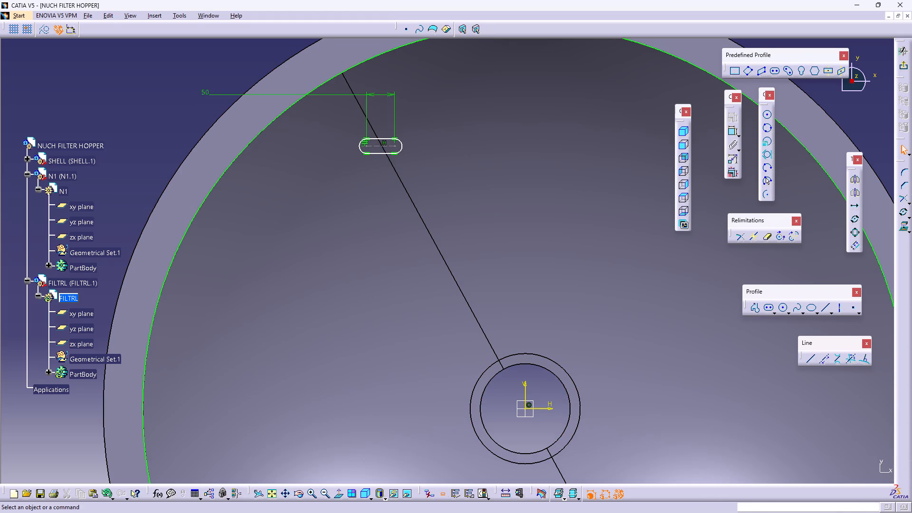
# Move the whole elongated hole to the top of the bore, directly above the origin and just inside the large circle.
pyautogui.moveTo(206, 110); pyautogui.dragTo(410, 160)
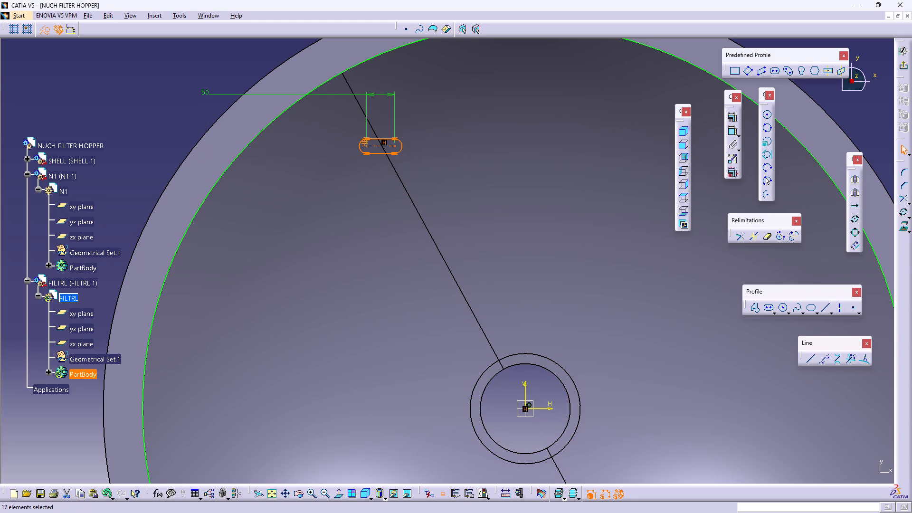
pyautogui.moveTo(376, 145); pyautogui.dragTo(456, 128)
pyautogui.moveTo(460, 125); pyautogui.dragTo(466, 159, button='middle')
pyautogui.rightClick(460, 125)
pyautogui.moveTo(483, 190); pyautogui.dragTo(426, 205, button='middle')
pyautogui.moveTo(397, 195); pyautogui.dragTo(438, 158)
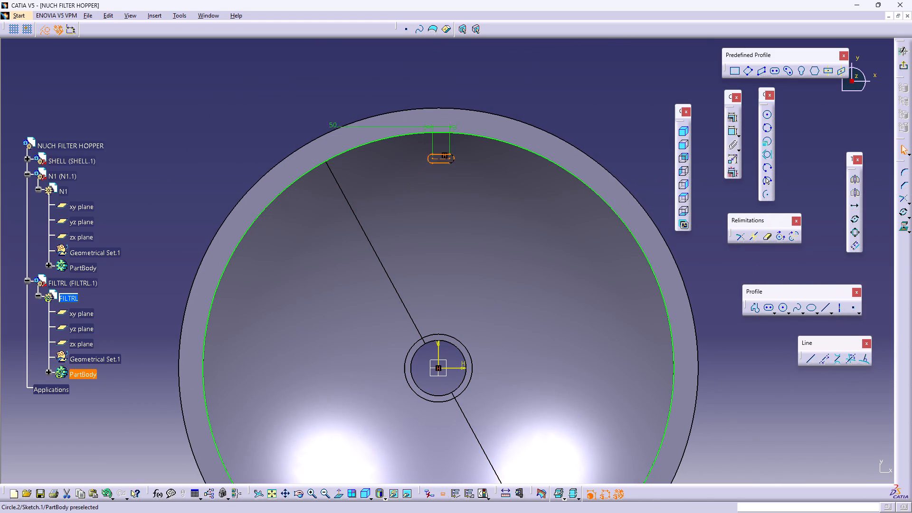
pyautogui.moveTo(438, 158); pyautogui.dragTo(440, 148)
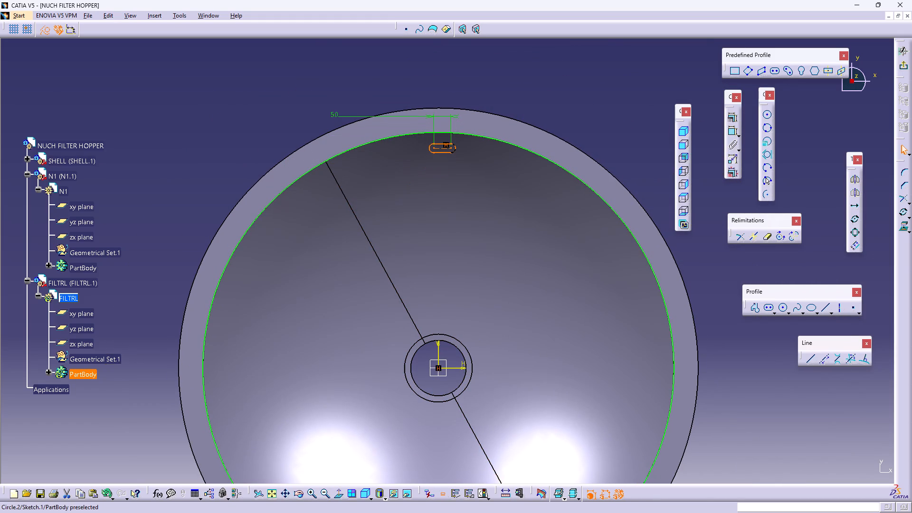
pyautogui.moveTo(440, 148); pyautogui.dragTo(437, 148)
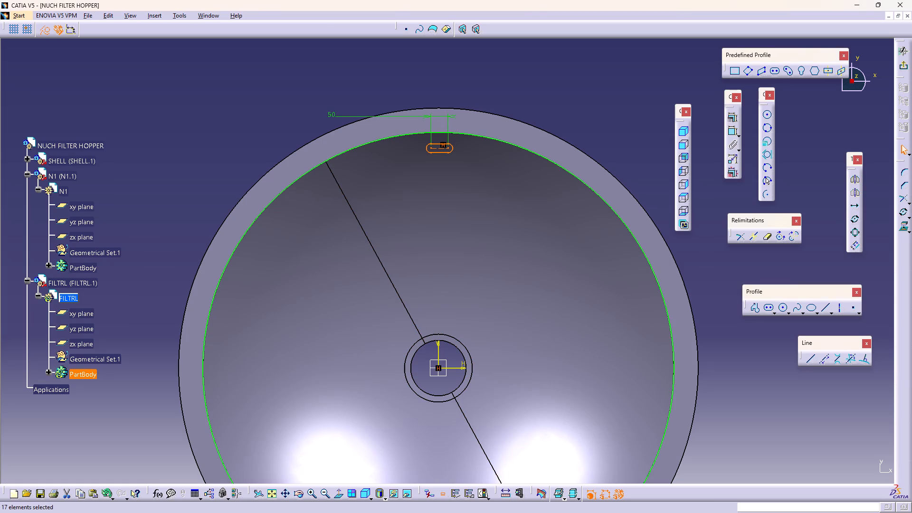
# Translate one duplicate of the elongated hole about 180 mm, down and to the left of the original inside the bore.
pyautogui.click(853, 207)
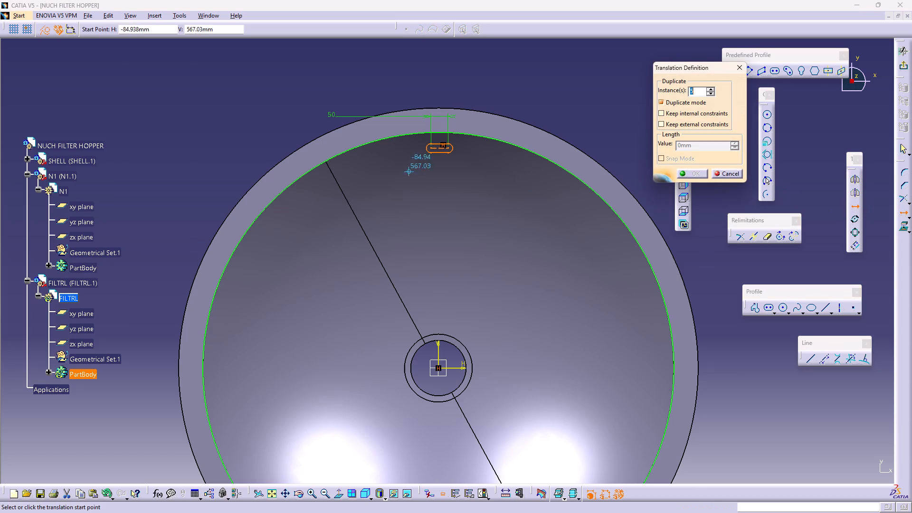
pyautogui.tripleClick(712, 95)
pyautogui.click(712, 95)
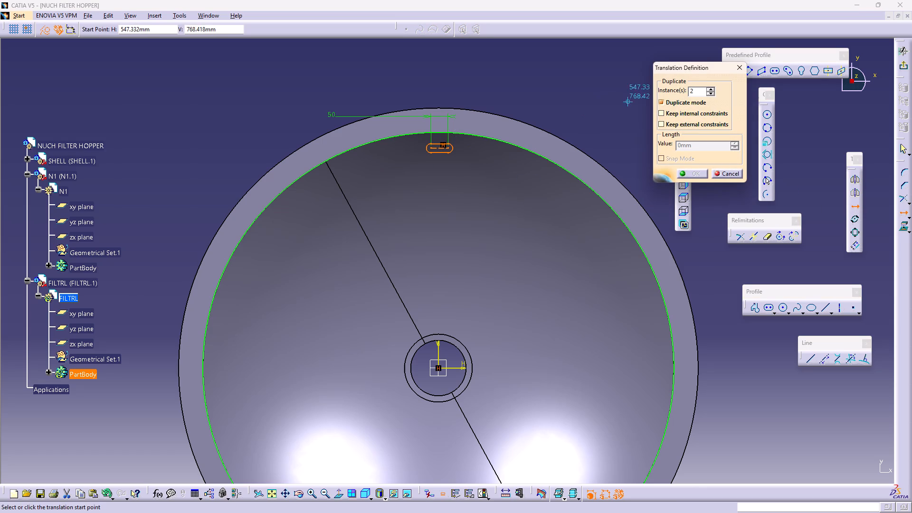
pyautogui.click(438, 149)
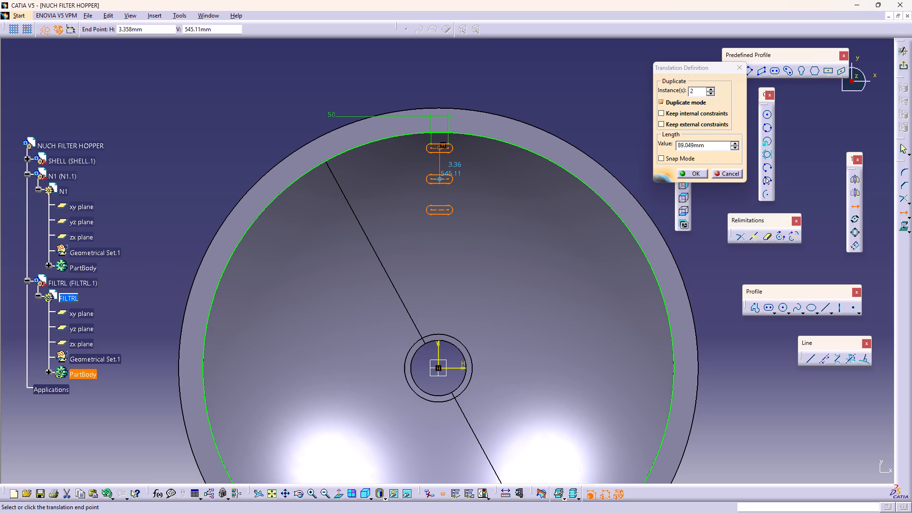
pyautogui.press('Escape')
pyautogui.click(711, 95)
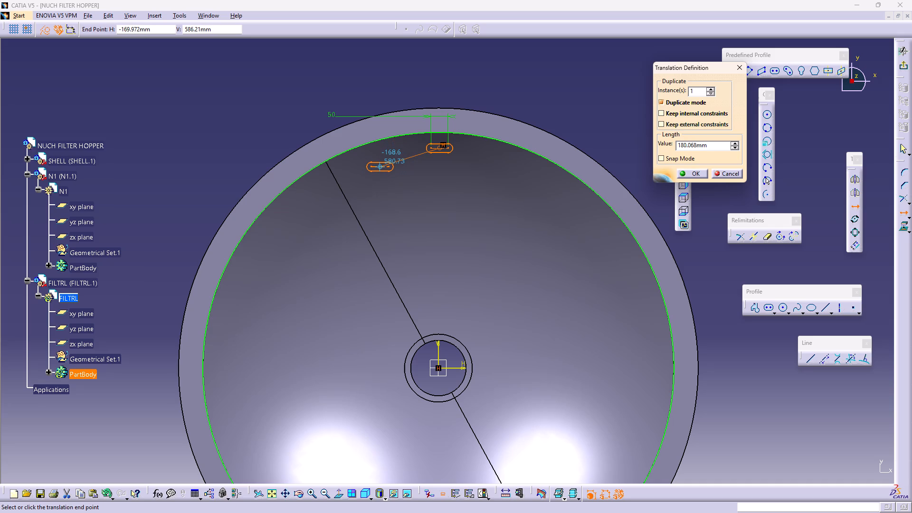
pyautogui.click(381, 168)
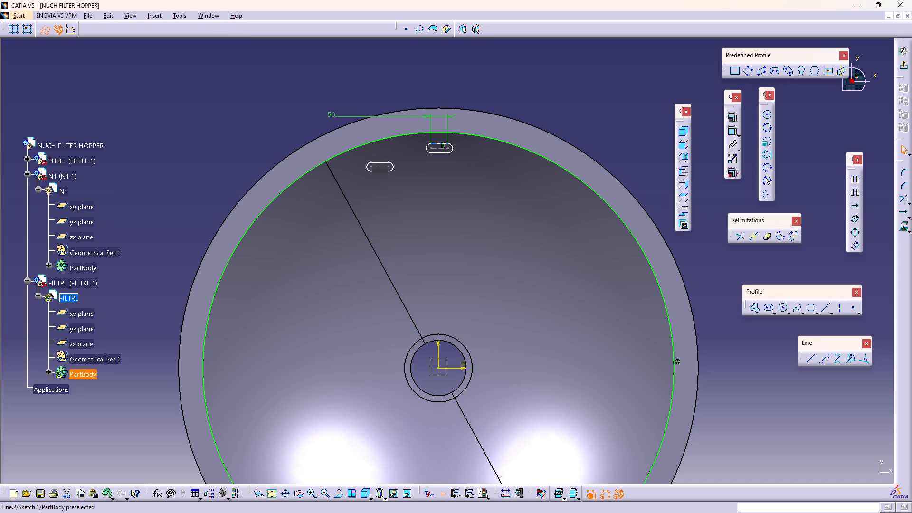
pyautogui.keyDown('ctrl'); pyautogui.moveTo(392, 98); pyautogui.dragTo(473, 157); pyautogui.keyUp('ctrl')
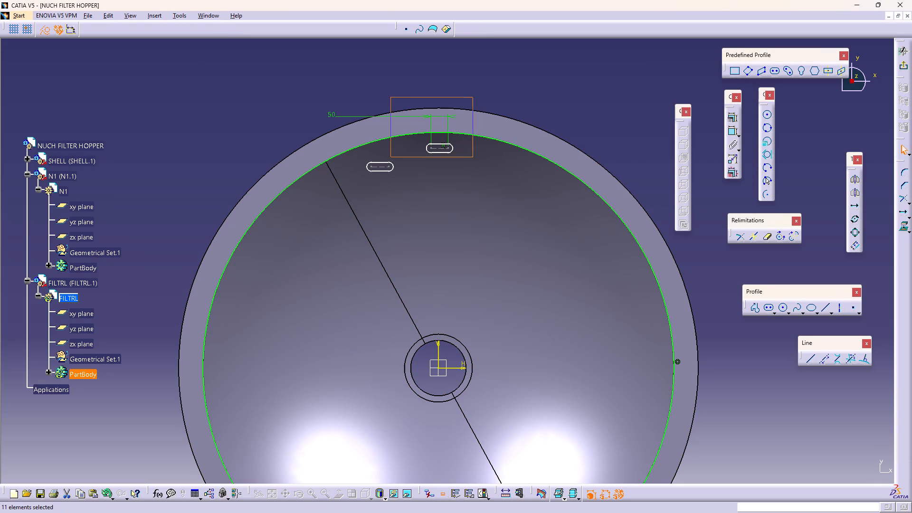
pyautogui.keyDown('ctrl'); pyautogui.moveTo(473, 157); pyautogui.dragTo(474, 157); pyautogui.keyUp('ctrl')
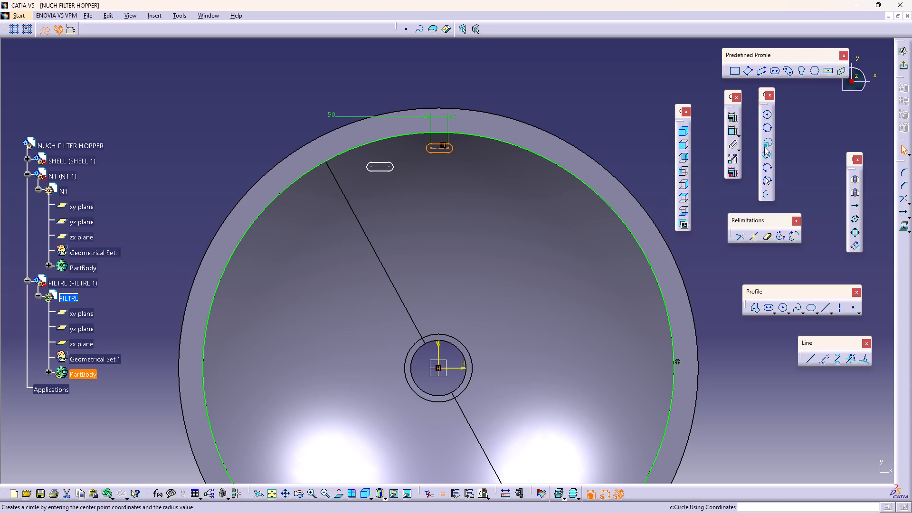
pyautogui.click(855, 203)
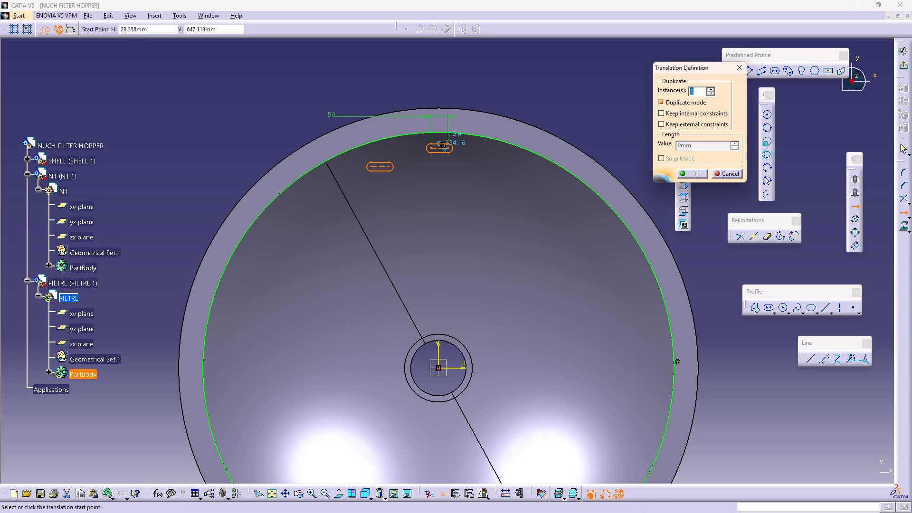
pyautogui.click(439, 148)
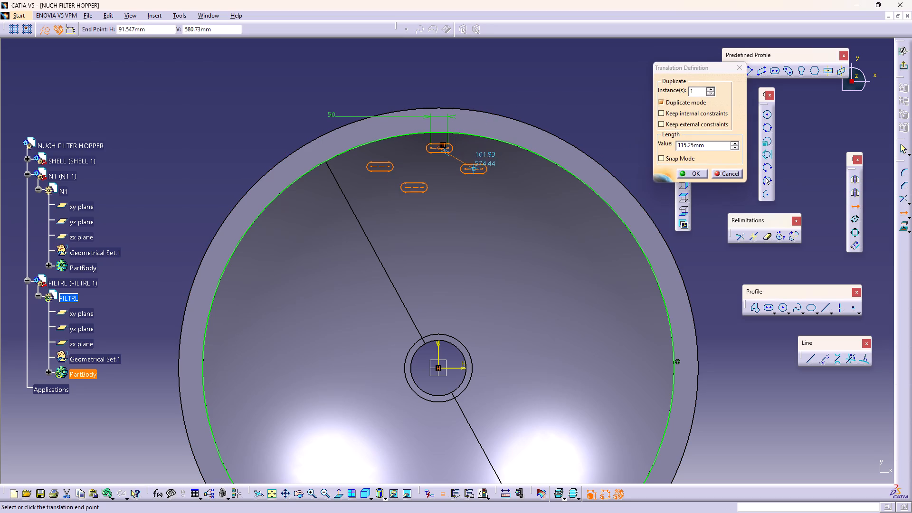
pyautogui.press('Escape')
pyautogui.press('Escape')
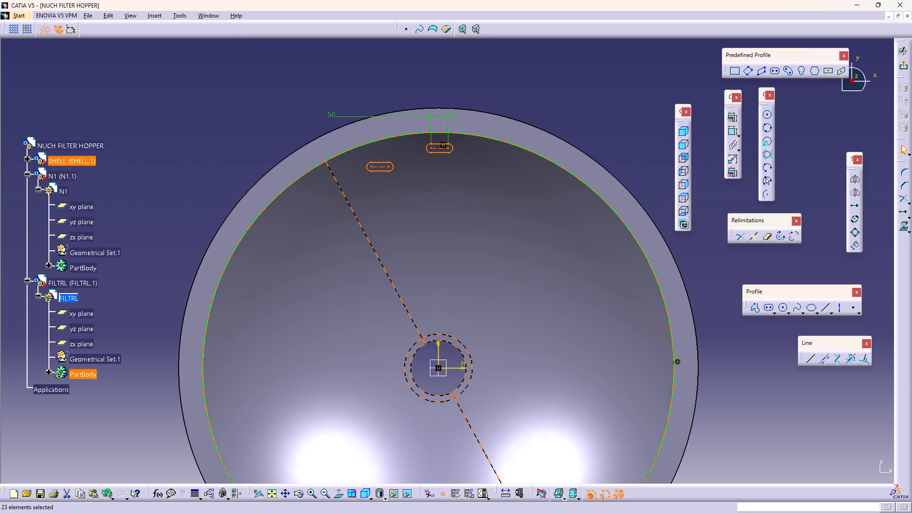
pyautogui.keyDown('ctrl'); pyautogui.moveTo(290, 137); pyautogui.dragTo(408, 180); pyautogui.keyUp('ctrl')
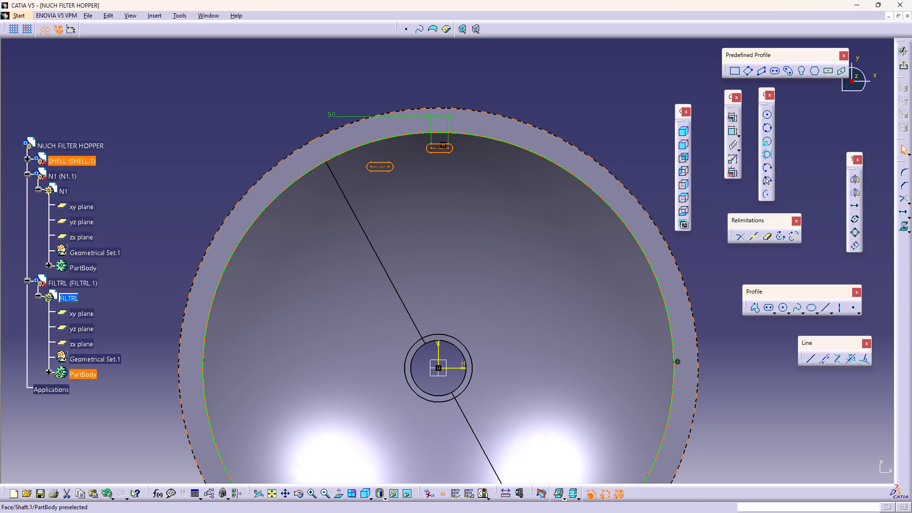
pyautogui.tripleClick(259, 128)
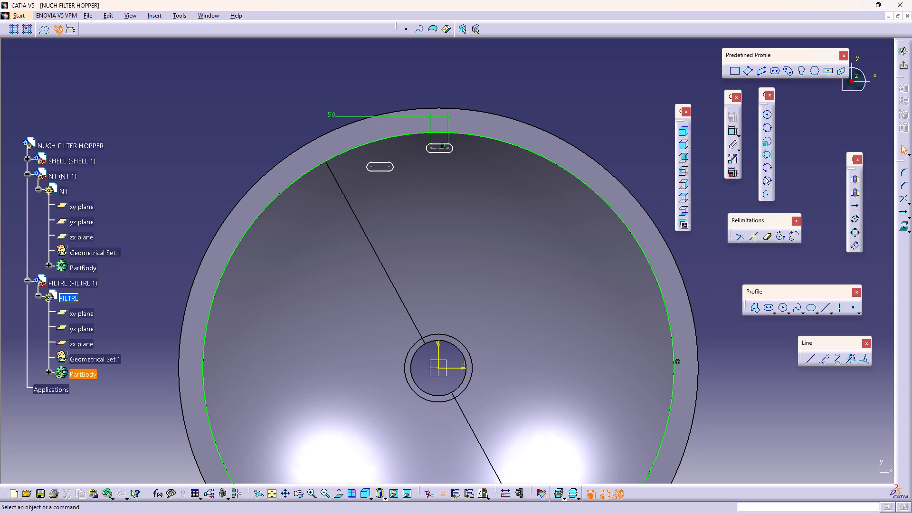
# Translate one duplicate of the top elongated hole about 182 mm down to the right, level with the left copy.
pyautogui.moveTo(386, 96); pyautogui.dragTo(485, 157)
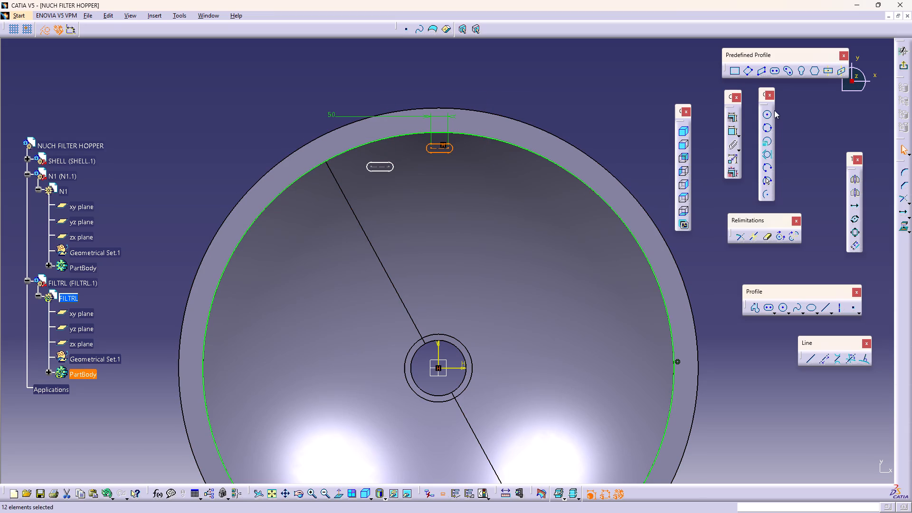
pyautogui.click(856, 204)
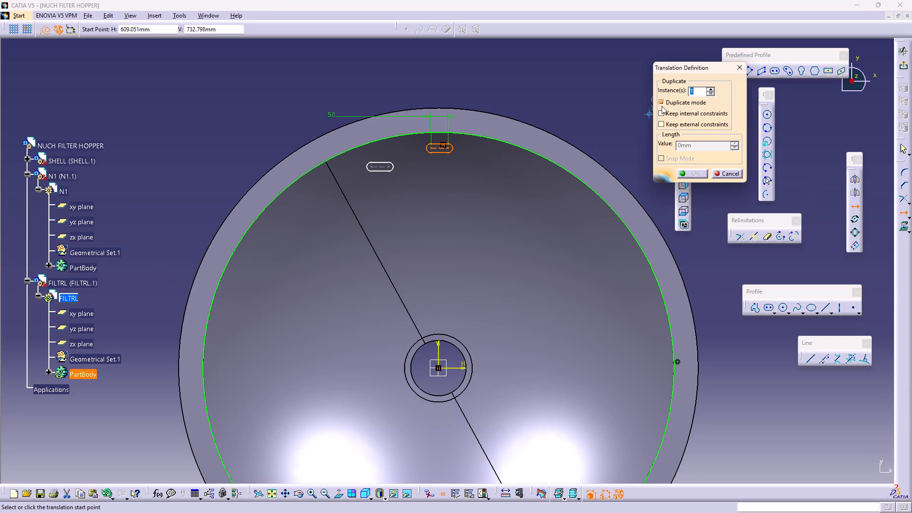
pyautogui.click(443, 149)
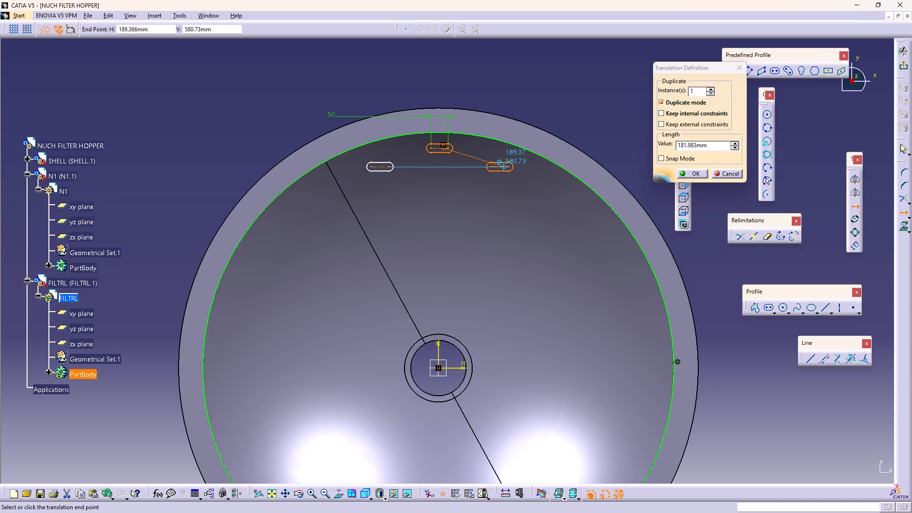
pyautogui.click(506, 165)
# Select all three elongated holes near the top of the bore.
pyautogui.moveTo(465, 265); pyautogui.dragTo(456, 228, button='middle')
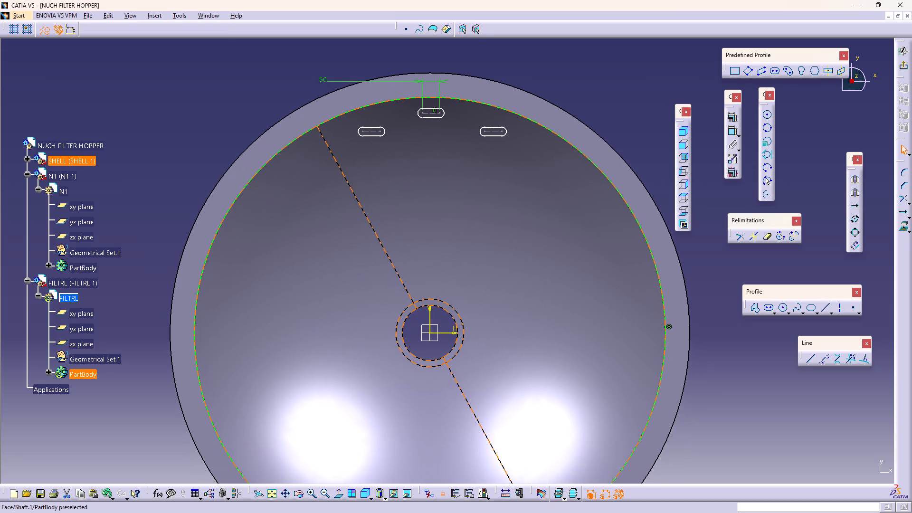
pyautogui.moveTo(456, 228); pyautogui.dragTo(454, 219, button='middle')
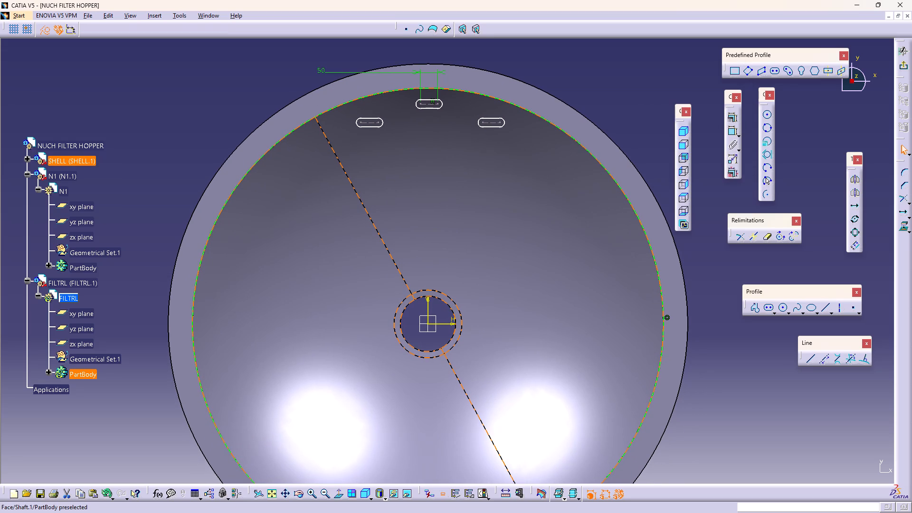
pyautogui.moveTo(304, 74); pyautogui.dragTo(516, 137)
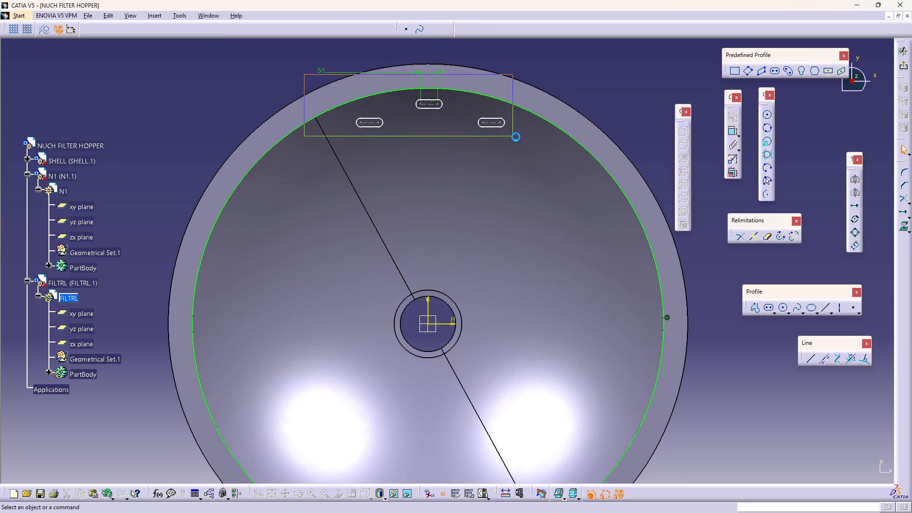
pyautogui.moveTo(516, 137); pyautogui.dragTo(517, 137)
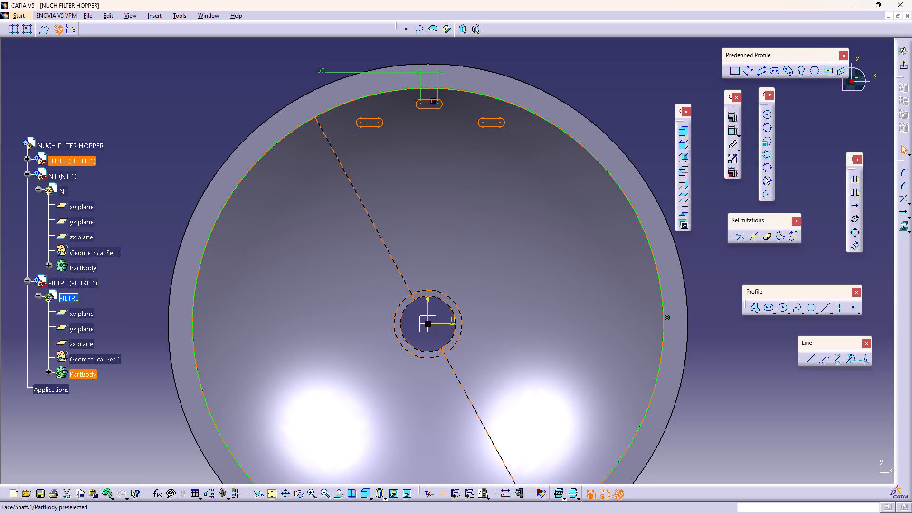
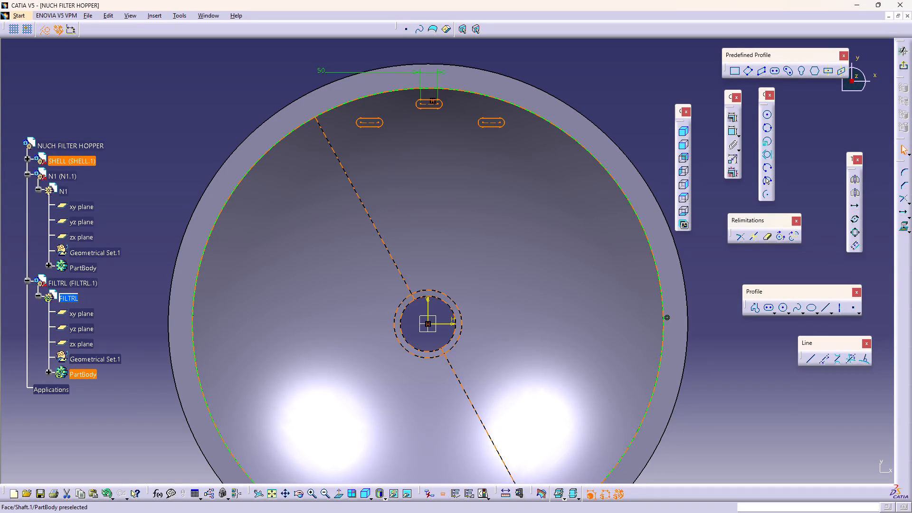
# Translate one duplicate of the three selected elongated holes about 110 mm straight down, forming a second set below.
pyautogui.click(854, 205)
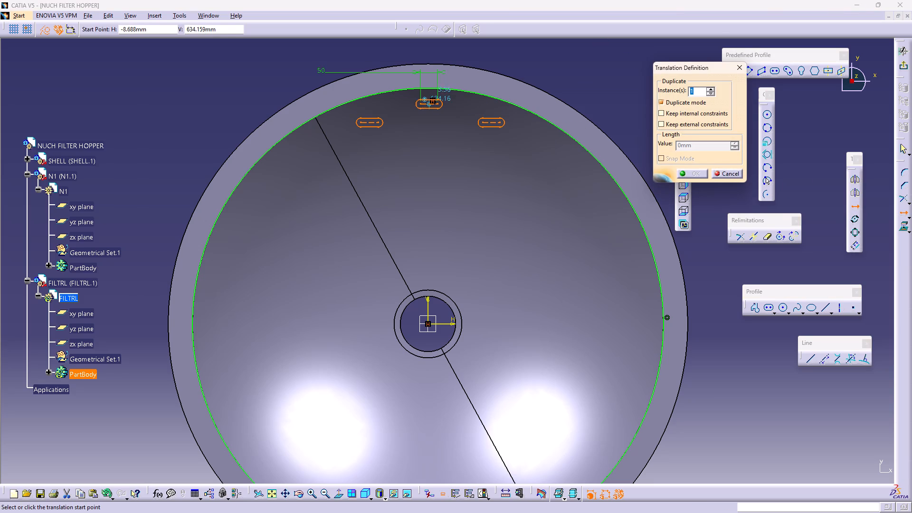
pyautogui.click(428, 104)
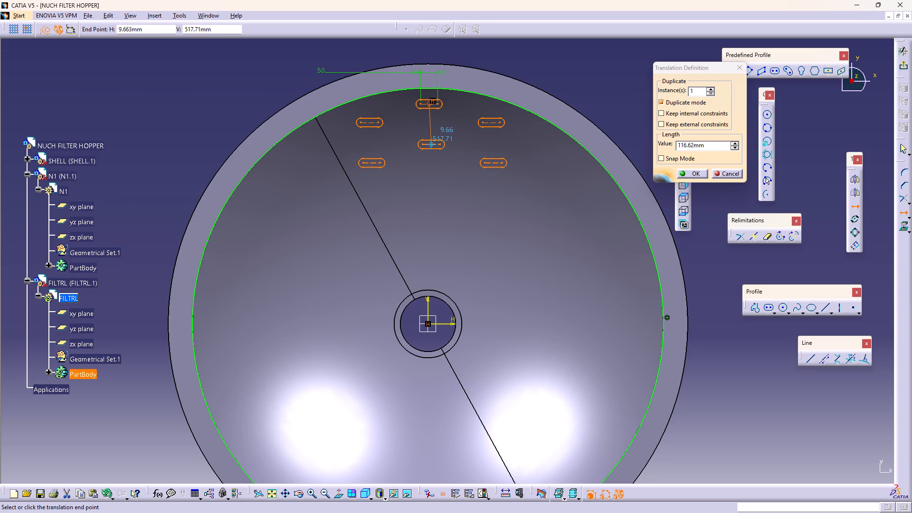
pyautogui.click(428, 142)
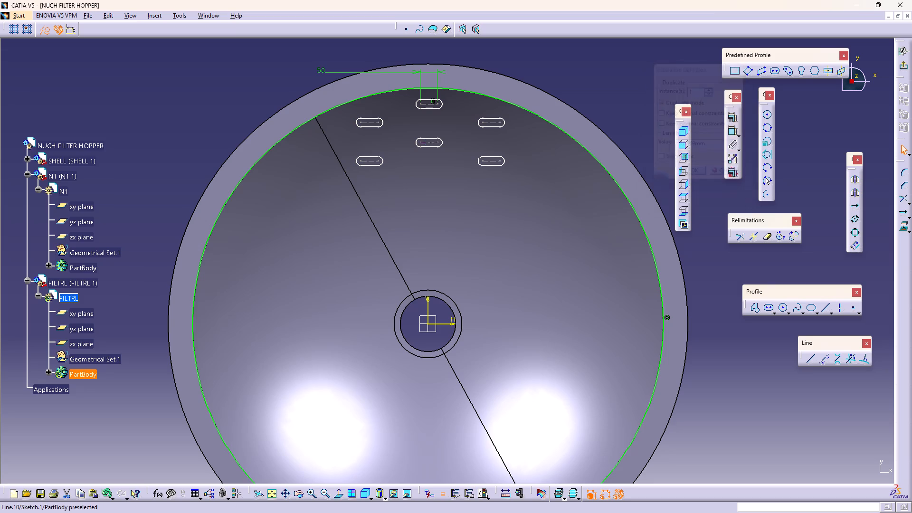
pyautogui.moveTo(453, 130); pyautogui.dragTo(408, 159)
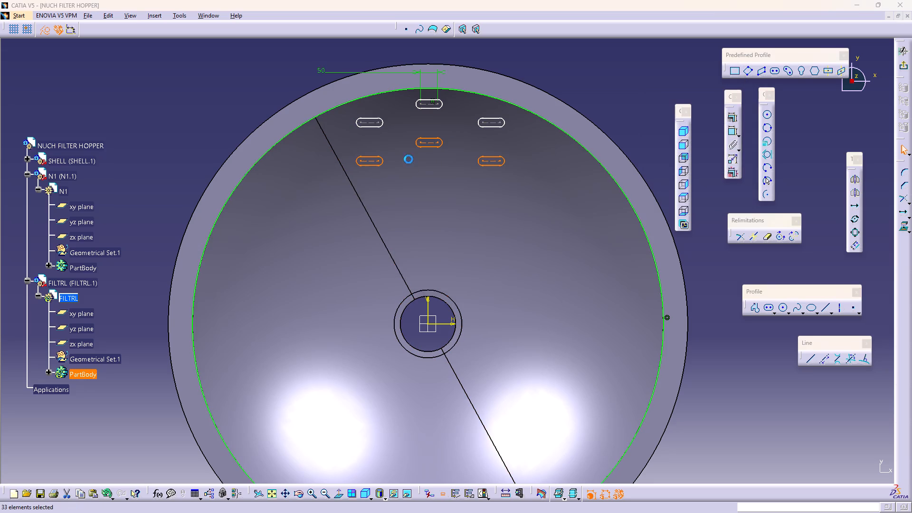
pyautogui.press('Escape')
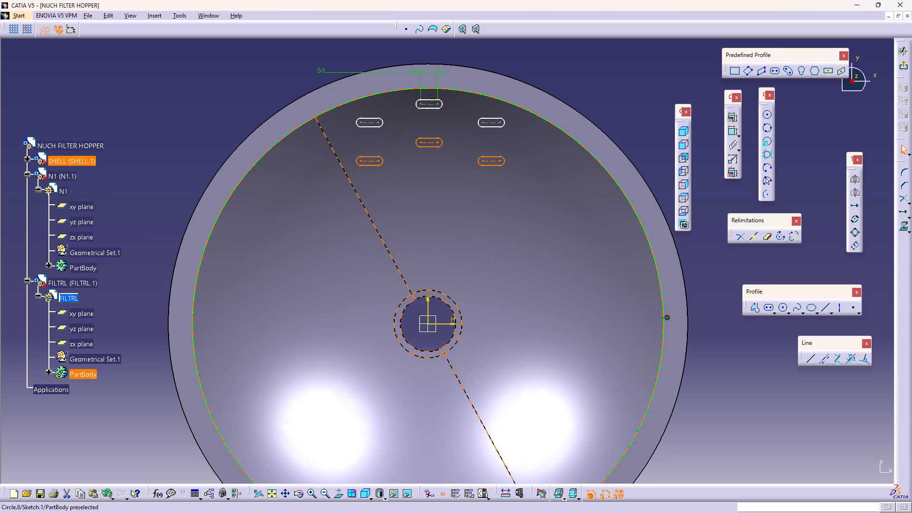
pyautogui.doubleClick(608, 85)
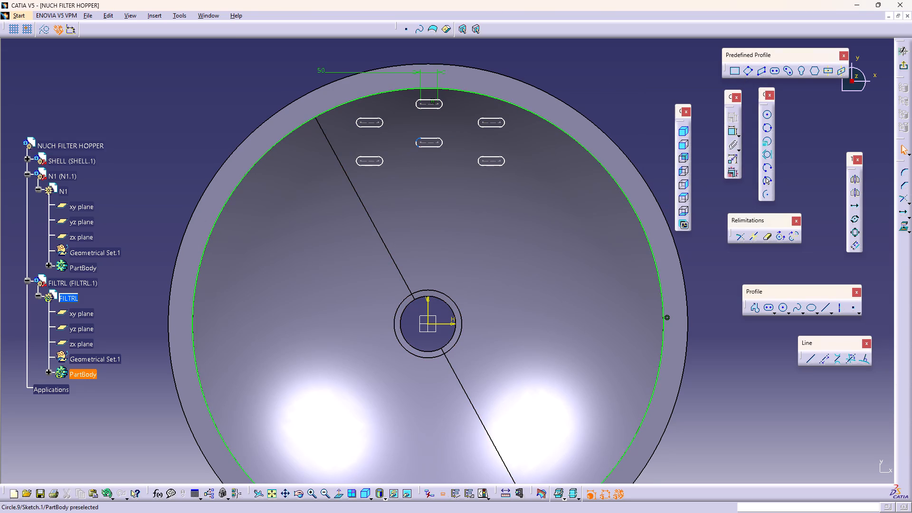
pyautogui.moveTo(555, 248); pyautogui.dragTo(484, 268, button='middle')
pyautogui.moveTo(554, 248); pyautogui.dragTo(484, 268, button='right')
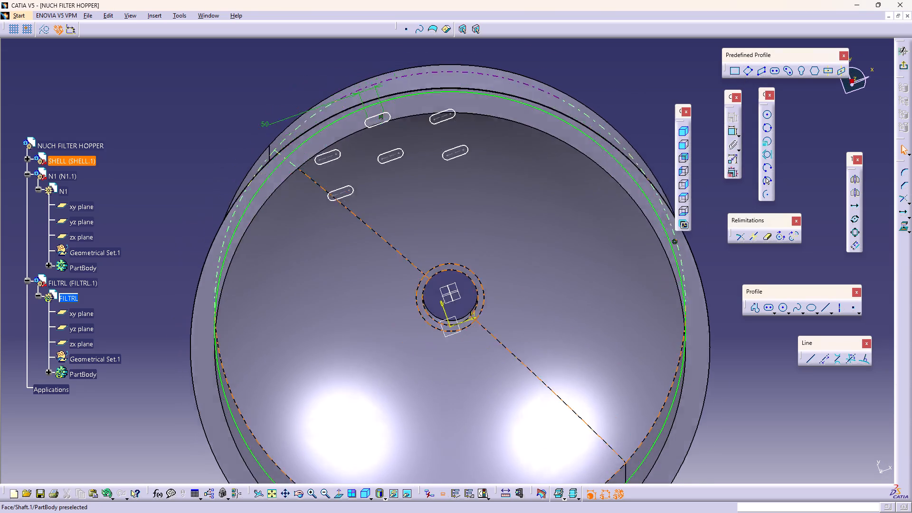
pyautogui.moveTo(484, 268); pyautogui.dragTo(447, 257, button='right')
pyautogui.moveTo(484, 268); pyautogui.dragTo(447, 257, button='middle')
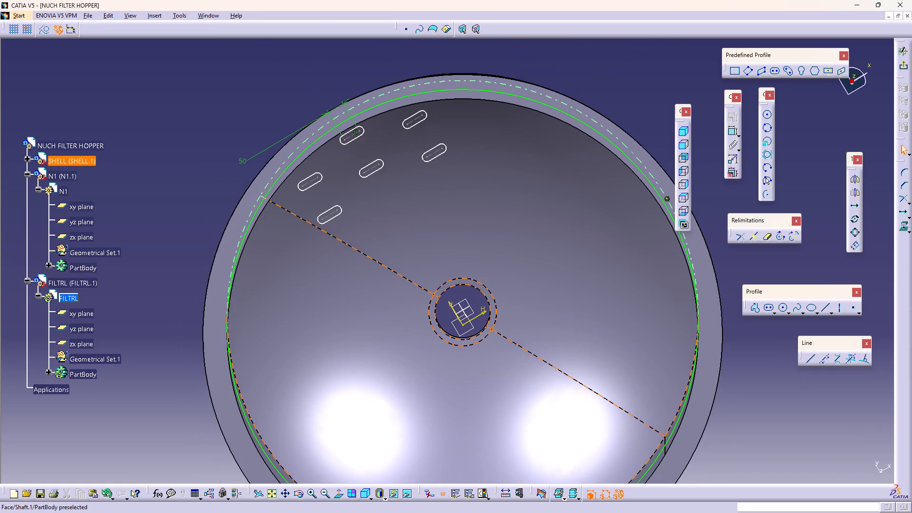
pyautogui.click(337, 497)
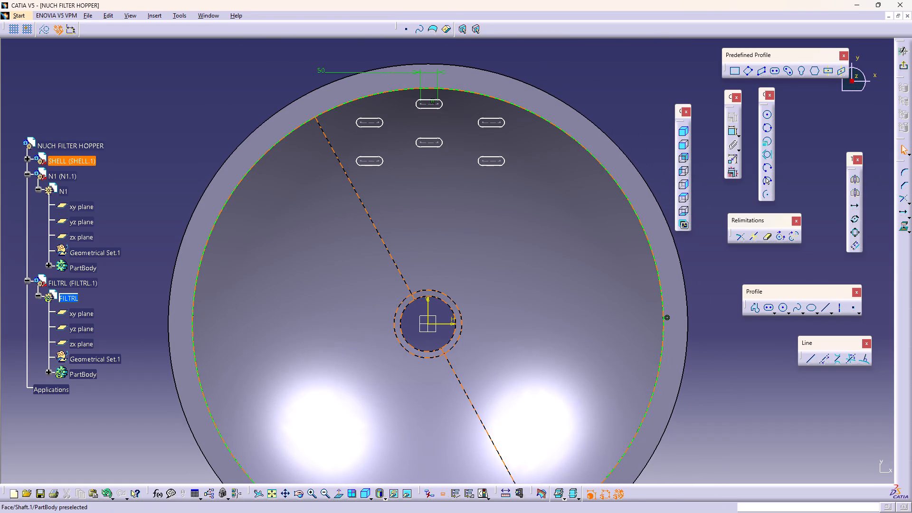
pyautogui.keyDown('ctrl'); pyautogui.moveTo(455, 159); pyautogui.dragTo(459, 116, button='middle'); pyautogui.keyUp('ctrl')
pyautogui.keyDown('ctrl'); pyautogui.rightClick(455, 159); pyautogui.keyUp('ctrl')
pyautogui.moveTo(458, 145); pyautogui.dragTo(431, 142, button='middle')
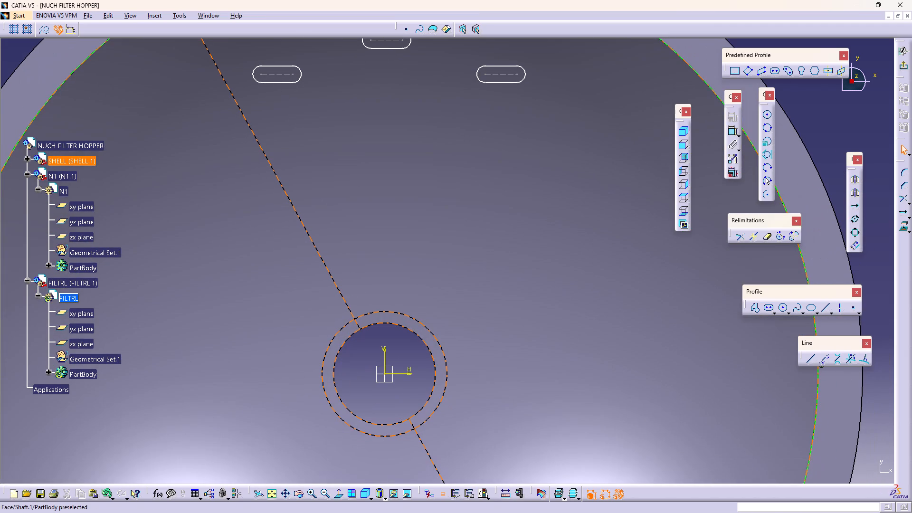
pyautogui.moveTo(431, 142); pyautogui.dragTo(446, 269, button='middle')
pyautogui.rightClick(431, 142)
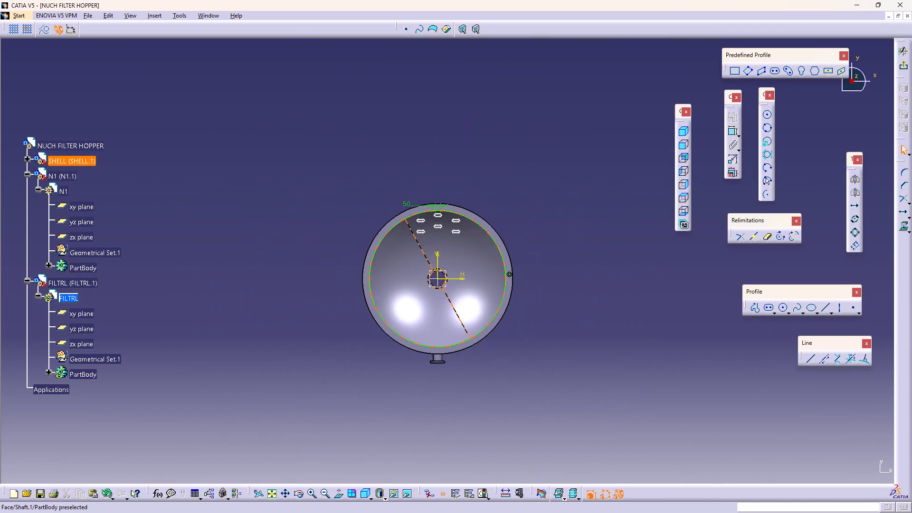
# Translate one duplicate of the second set's middle hole about 354 mm horizontally to the right, inside the bore.
pyautogui.moveTo(446, 269); pyautogui.dragTo(425, 177, button='middle')
pyautogui.moveTo(425, 183); pyautogui.dragTo(425, 237, button='middle')
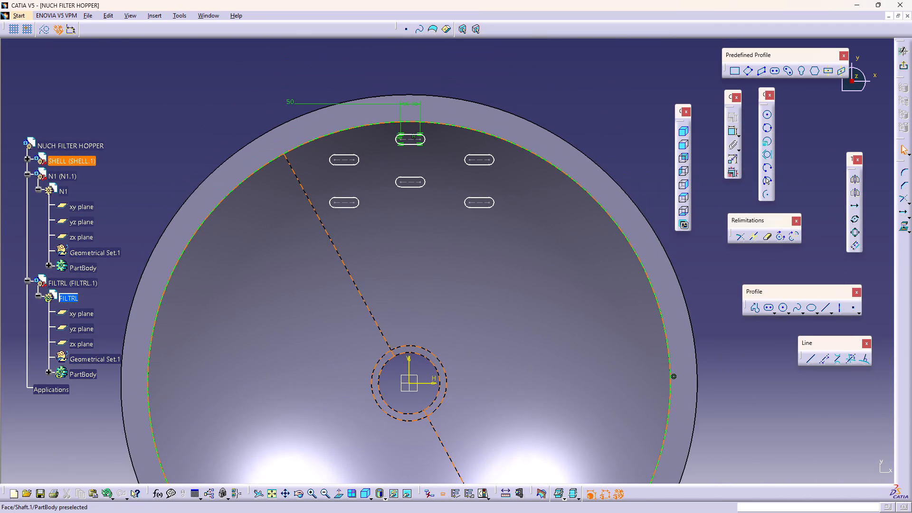
pyautogui.keyDown('ctrl'); pyautogui.click(411, 184); pyautogui.keyUp('ctrl')
pyautogui.keyDown('ctrl'); pyautogui.click(410, 178); pyautogui.keyUp('ctrl')
pyautogui.keyDown('ctrl'); pyautogui.click(425, 180); pyautogui.keyUp('ctrl')
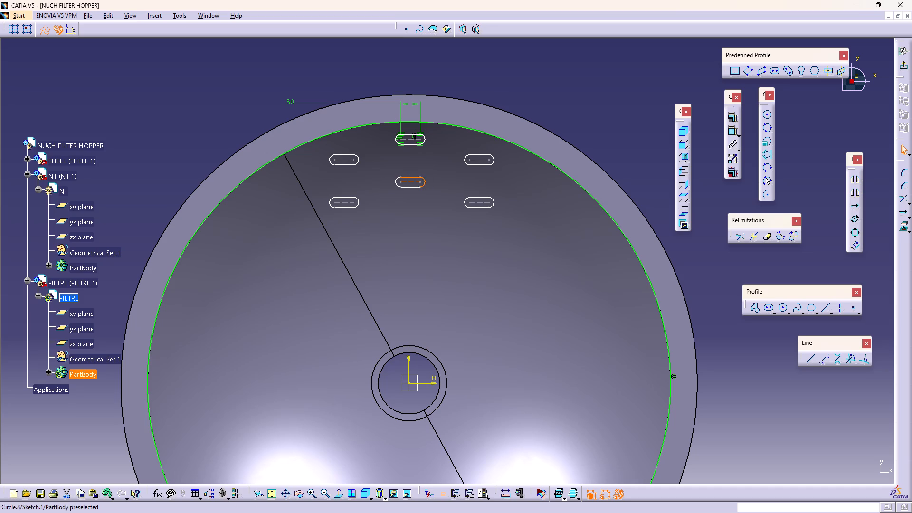
pyautogui.keyDown('ctrl'); pyautogui.click(410, 188); pyautogui.keyUp('ctrl')
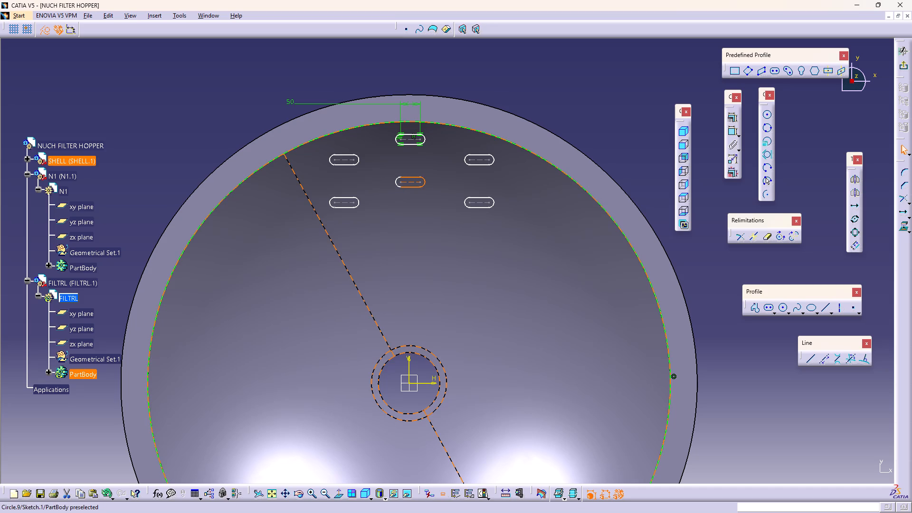
pyautogui.keyDown('ctrl'); pyautogui.click(395, 185); pyautogui.keyUp('ctrl')
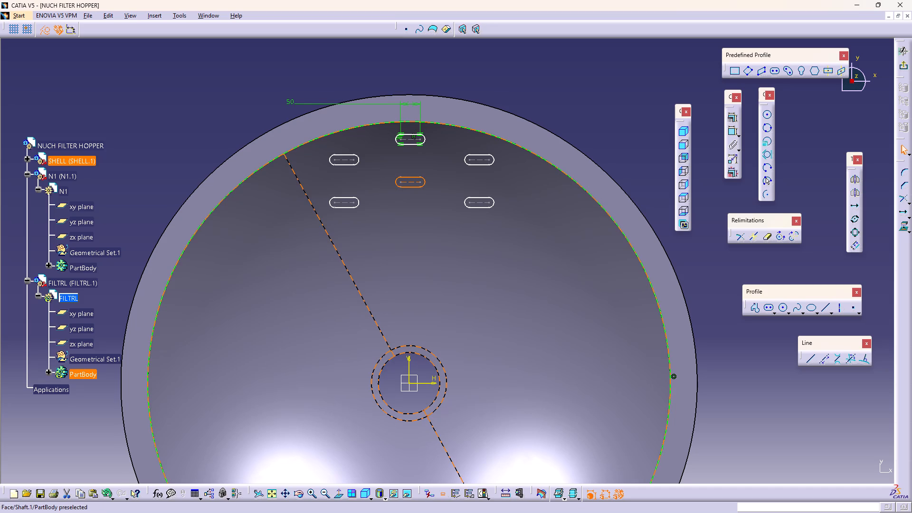
pyautogui.moveTo(489, 233); pyautogui.dragTo(499, 251, button='middle')
pyautogui.rightClick(475, 236)
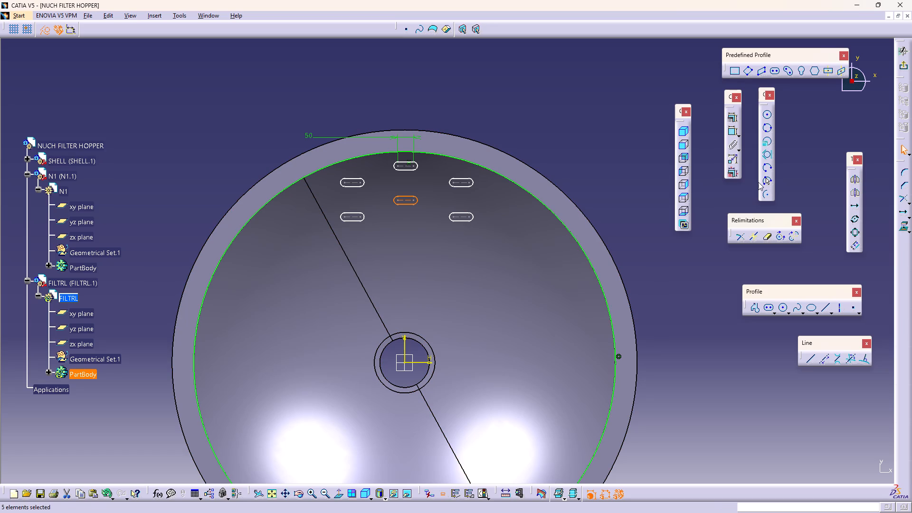
pyautogui.click(851, 206)
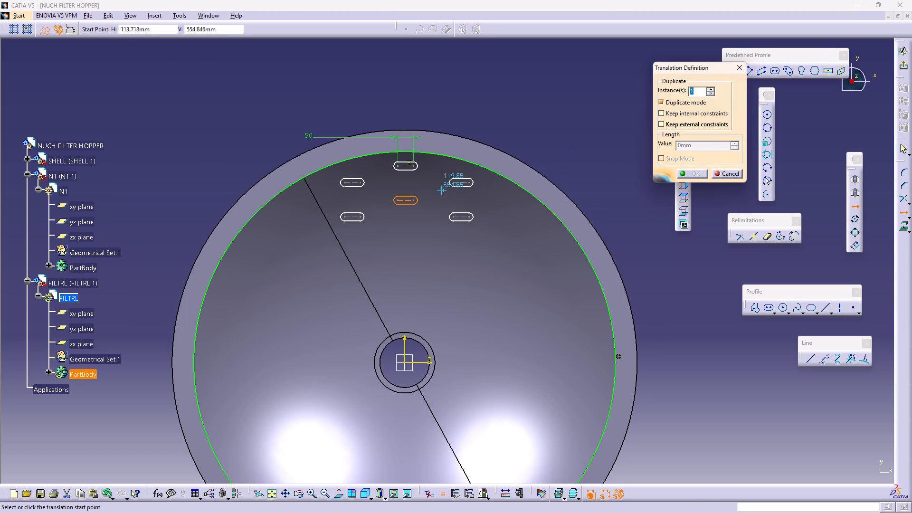
pyautogui.click(405, 202)
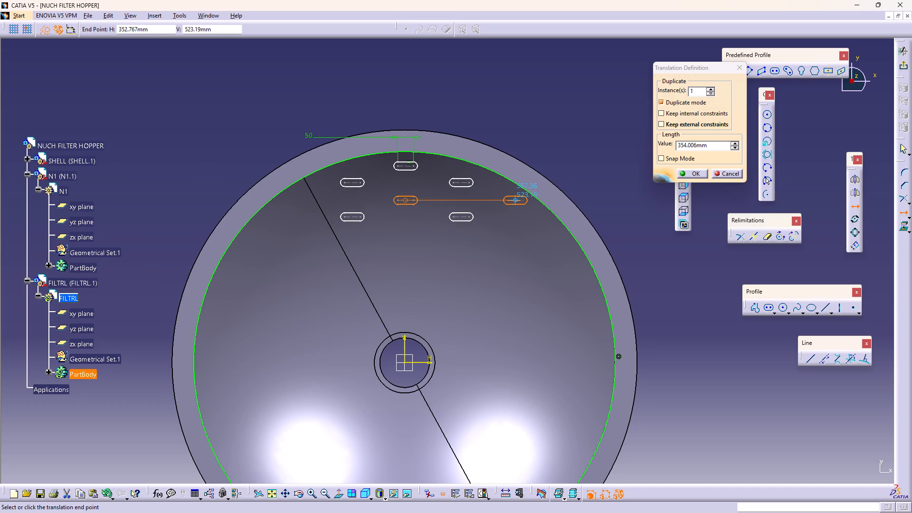
pyautogui.click(517, 201)
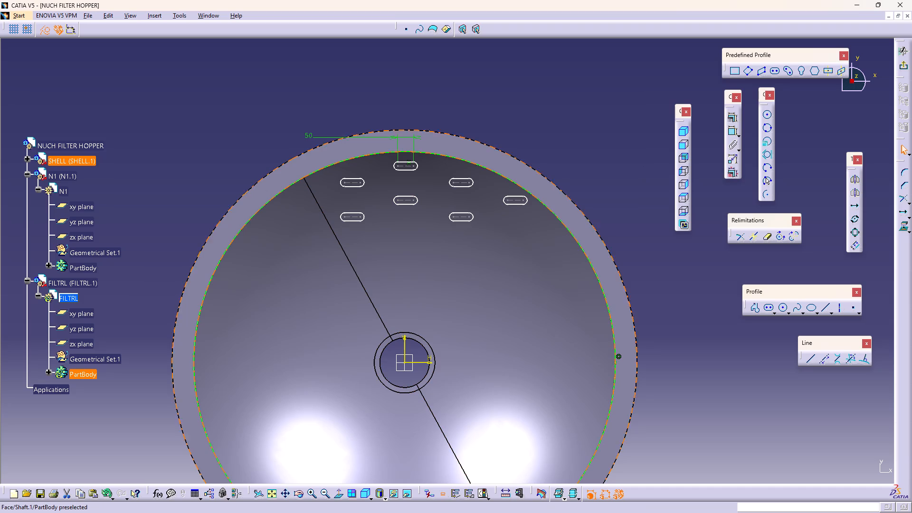
# Translate one duplicate of the new far-right hole about 700 mm horizontally to the left, opposite it inside the bore.
pyautogui.hotkey('ctrl', 'z')
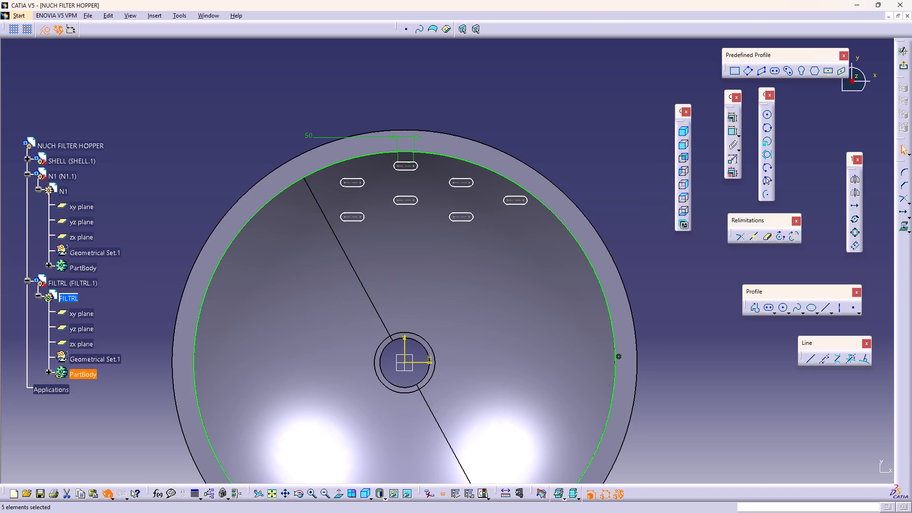
pyautogui.hotkey('ctrl', 'y')
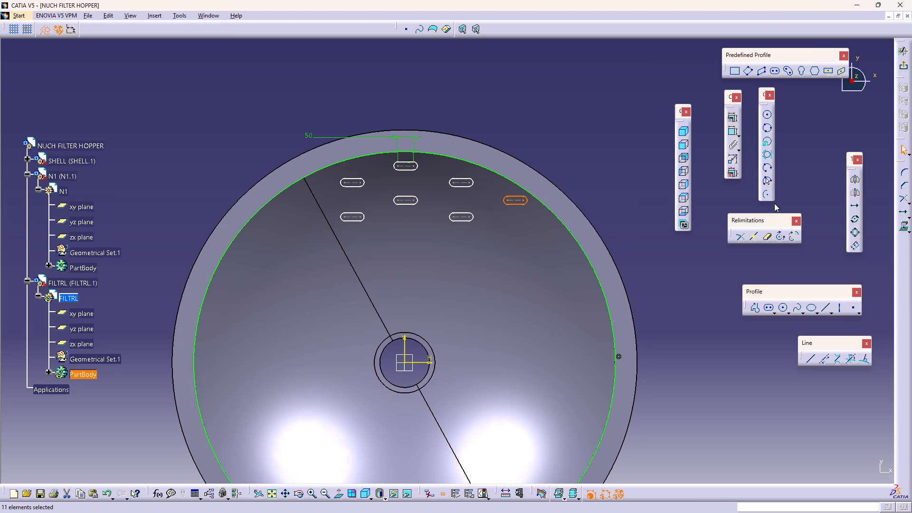
pyautogui.click(852, 204)
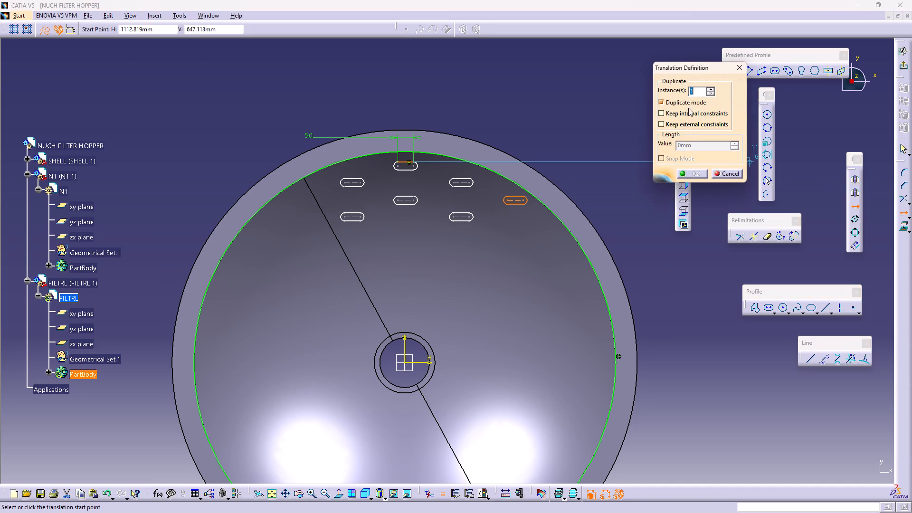
pyautogui.click(511, 200)
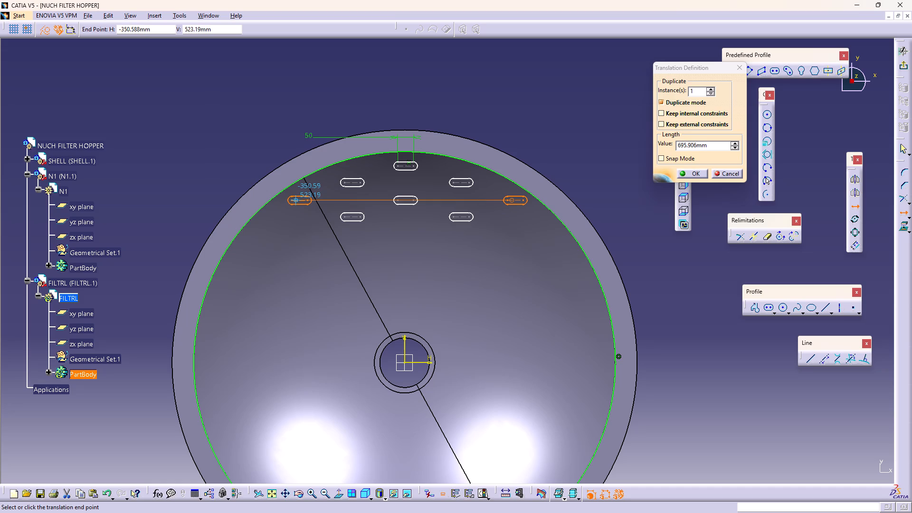
pyautogui.click(294, 201)
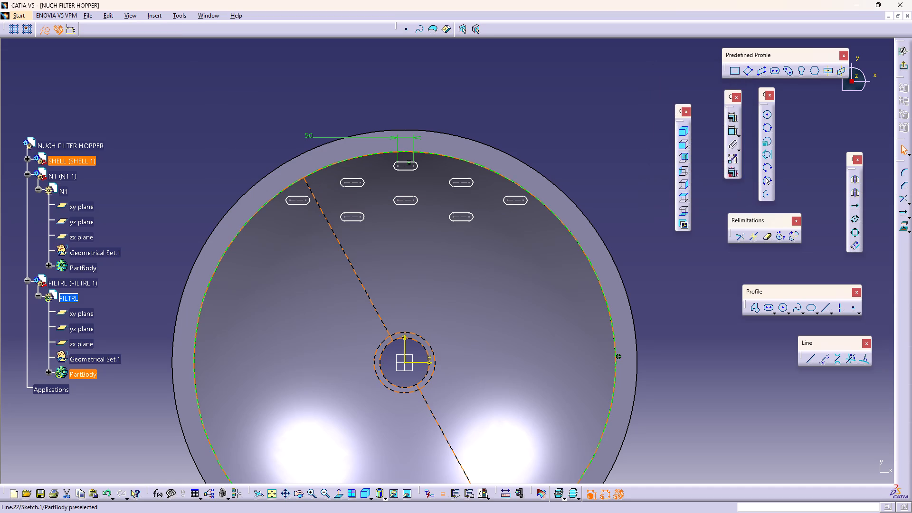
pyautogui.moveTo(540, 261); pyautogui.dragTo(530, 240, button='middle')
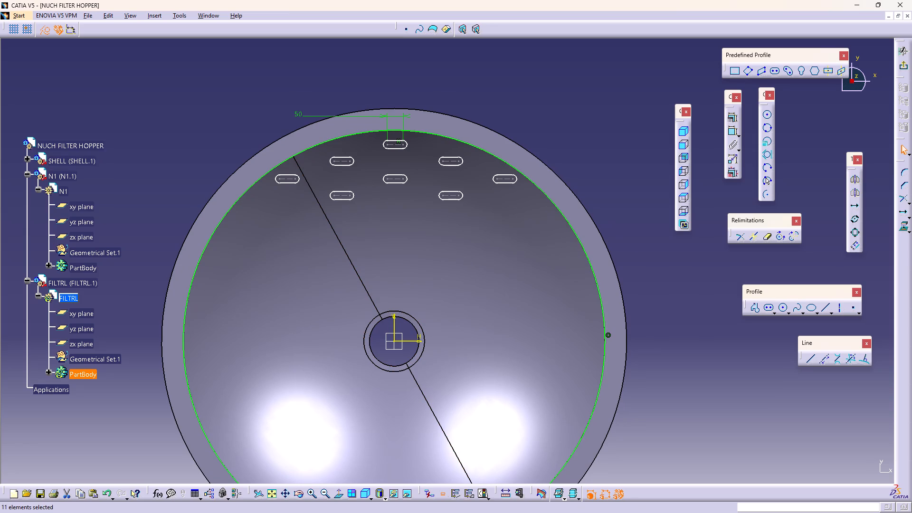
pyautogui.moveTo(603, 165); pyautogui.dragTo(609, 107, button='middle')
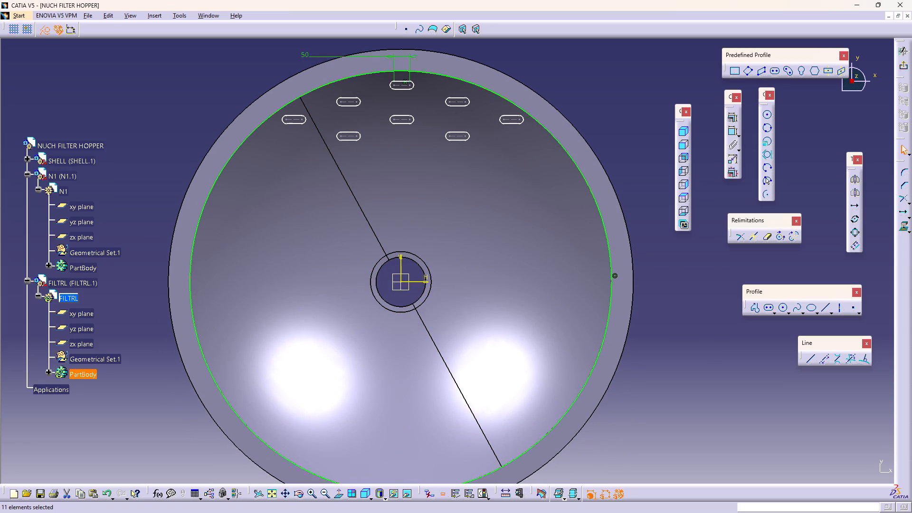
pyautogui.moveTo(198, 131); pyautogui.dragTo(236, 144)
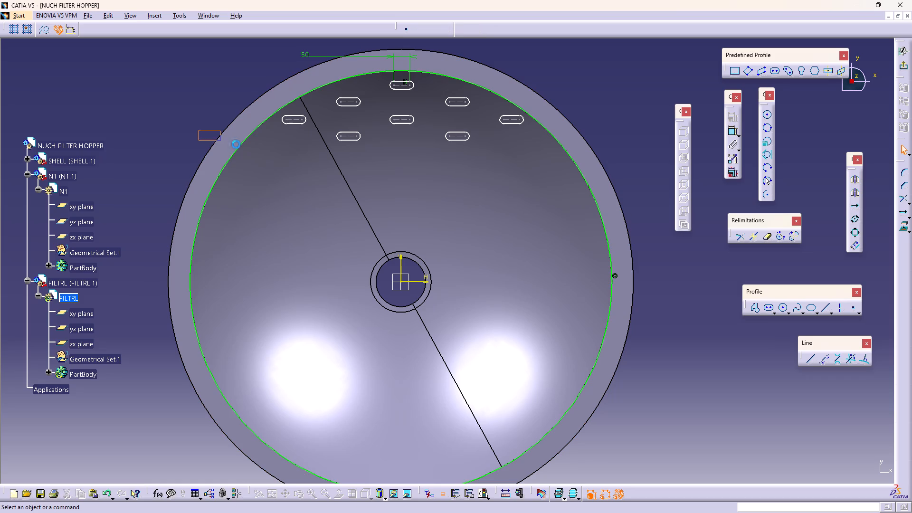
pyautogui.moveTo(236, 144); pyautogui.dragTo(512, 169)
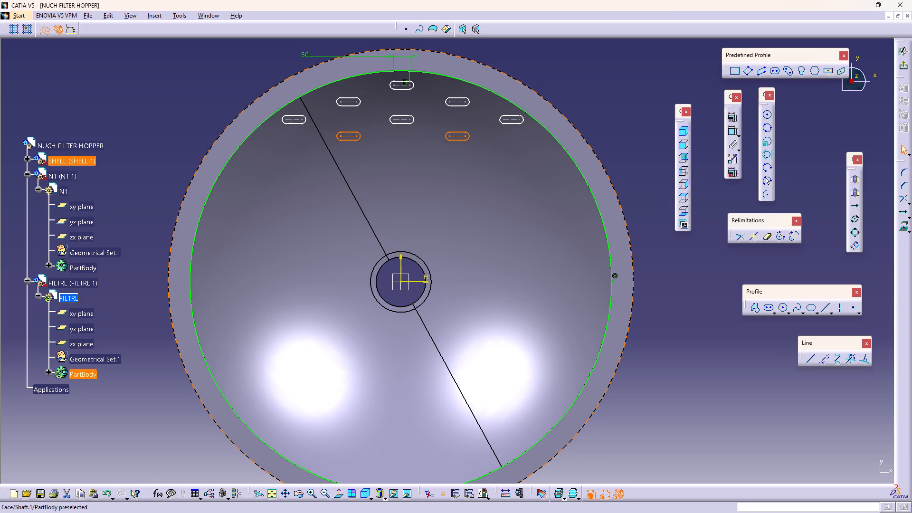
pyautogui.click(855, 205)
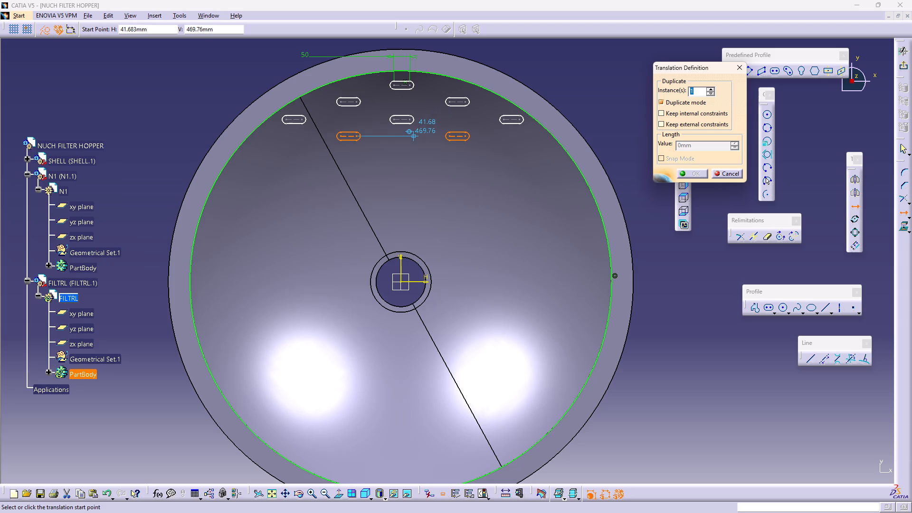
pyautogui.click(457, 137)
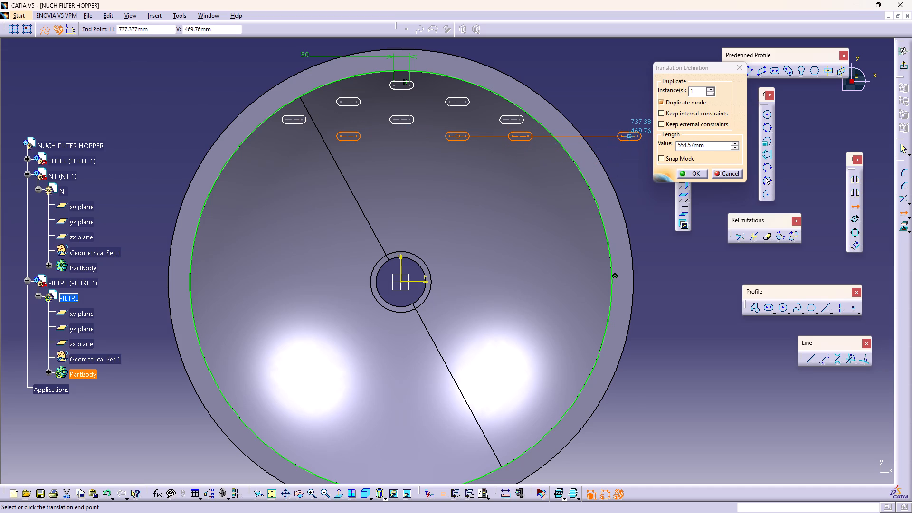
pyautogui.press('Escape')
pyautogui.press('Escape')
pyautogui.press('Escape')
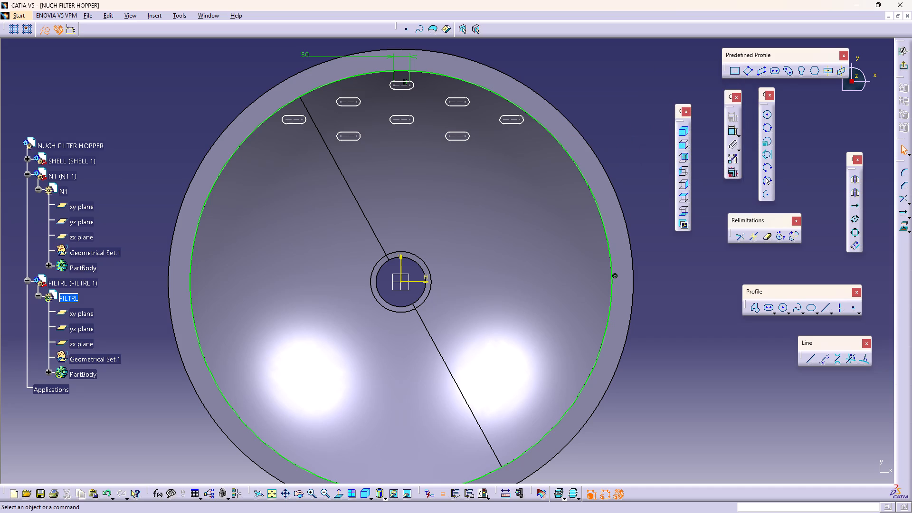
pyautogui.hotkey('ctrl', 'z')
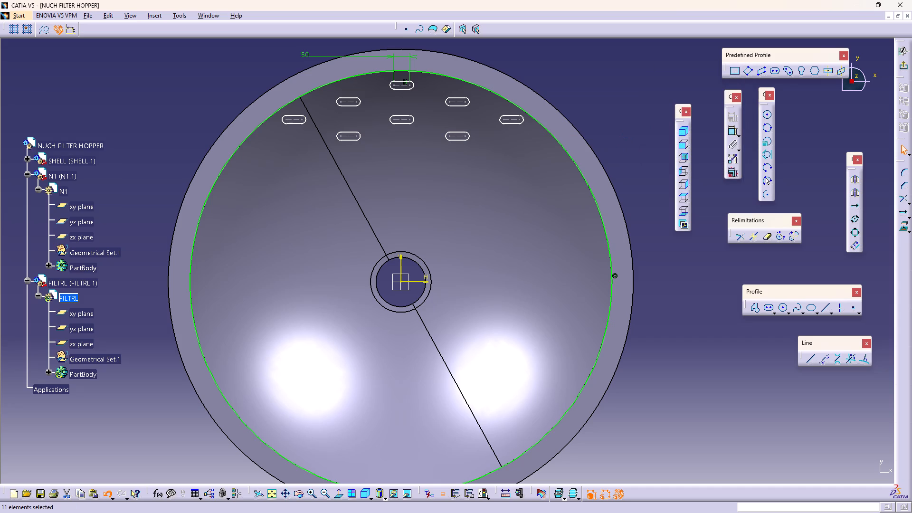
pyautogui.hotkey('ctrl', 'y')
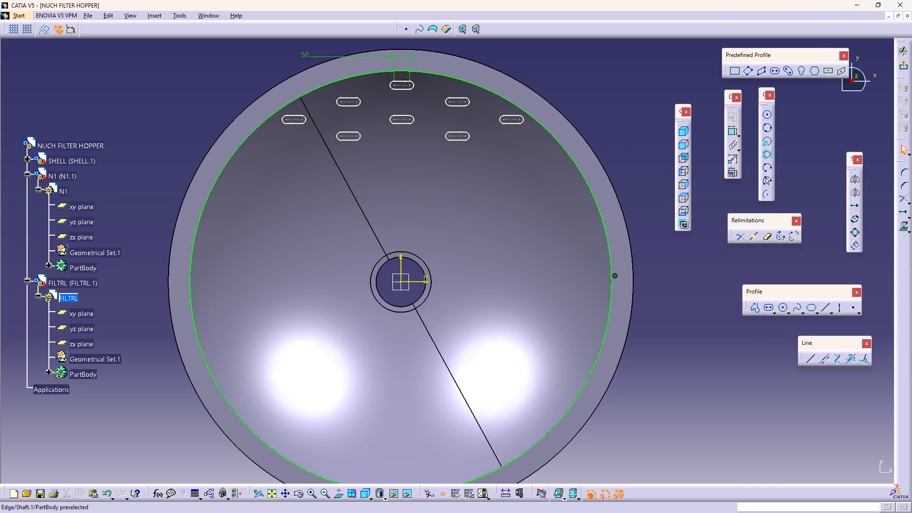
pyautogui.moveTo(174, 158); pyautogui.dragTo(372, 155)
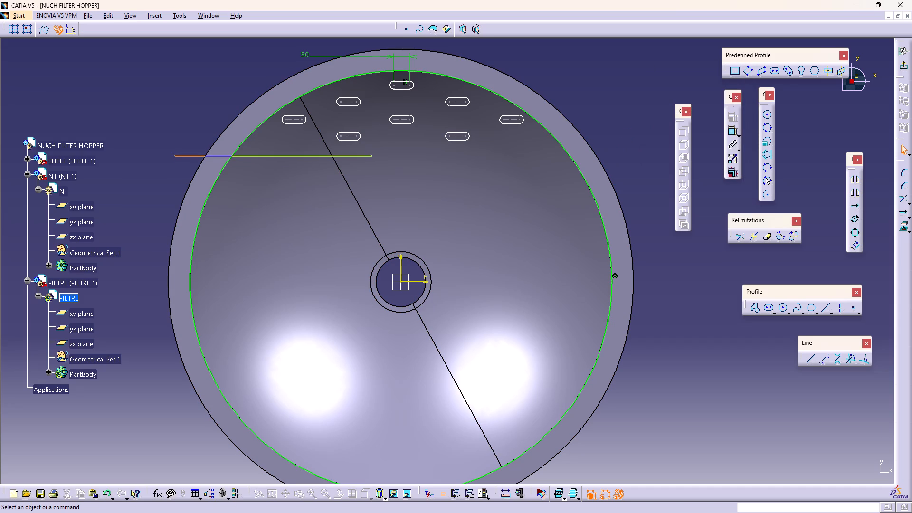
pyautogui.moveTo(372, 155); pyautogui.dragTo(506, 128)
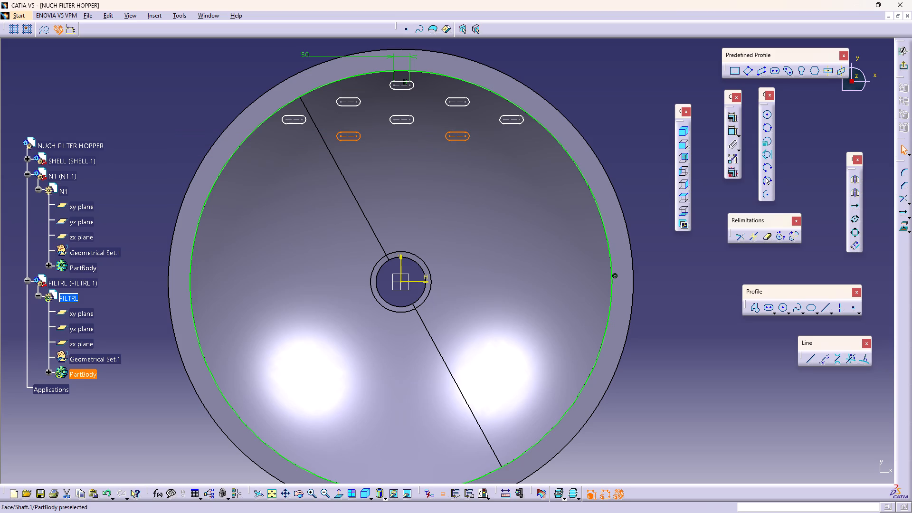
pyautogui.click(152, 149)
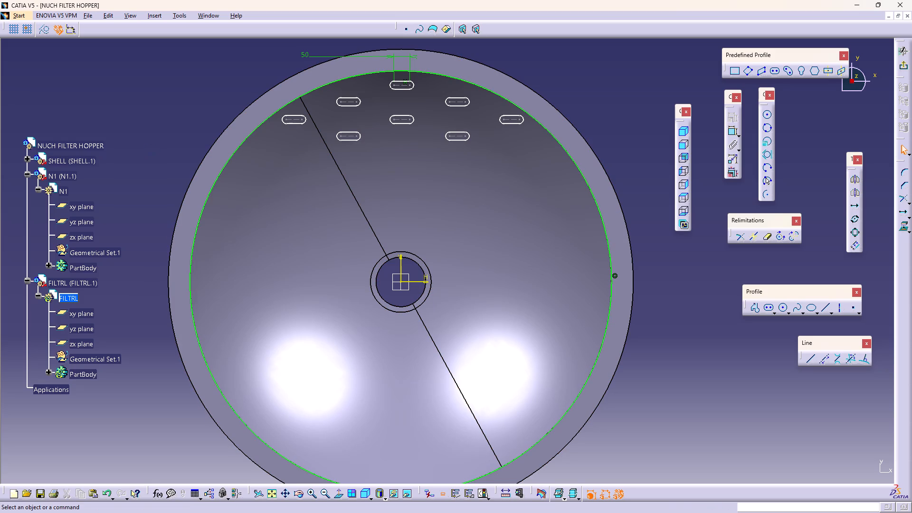
# Translate one duplicate of all eight elongated holes about 240 mm straight down inside the bore.
pyautogui.moveTo(193, 69); pyautogui.dragTo(581, 147)
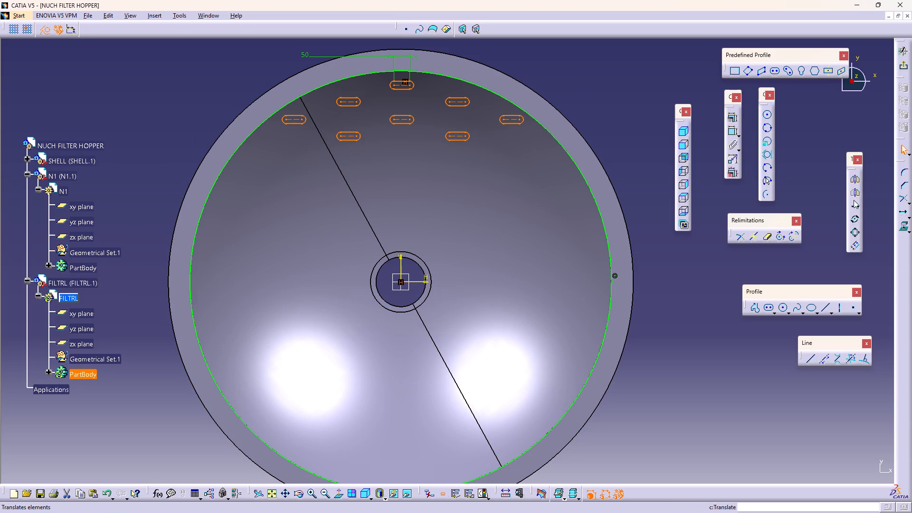
pyautogui.click(857, 201)
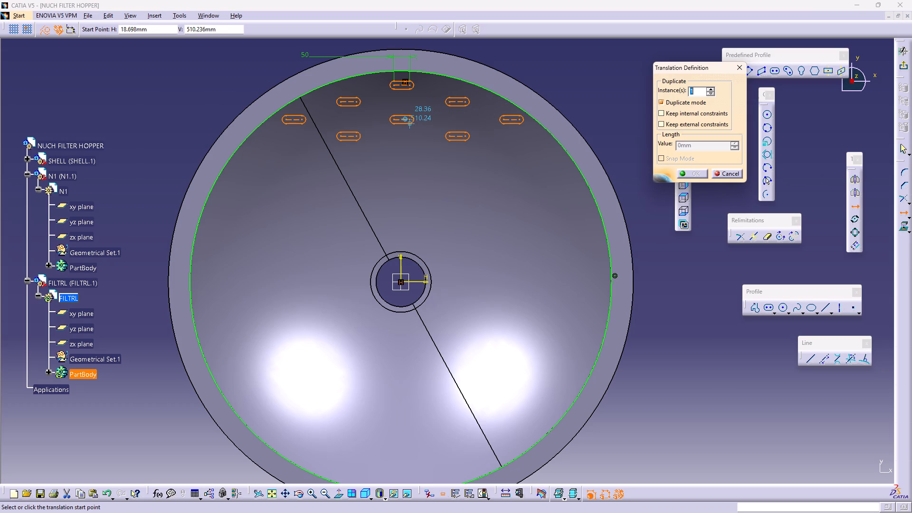
pyautogui.click(401, 122)
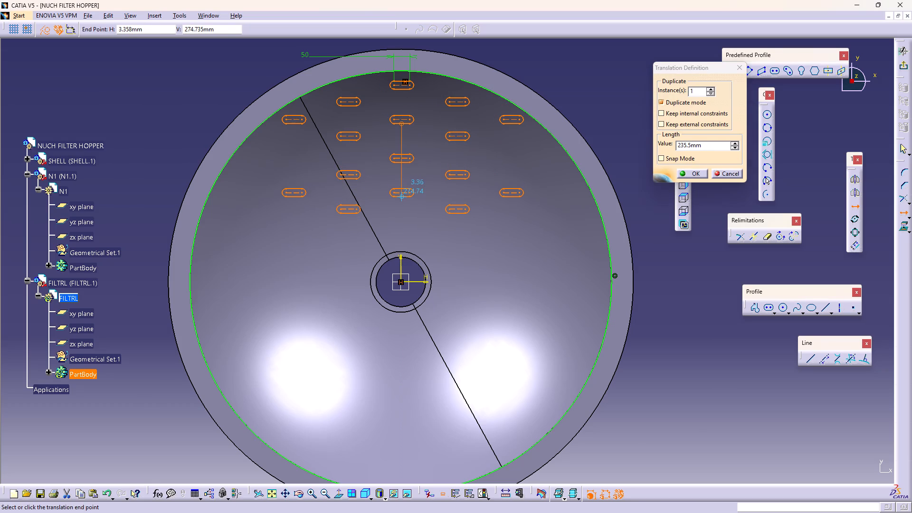
pyautogui.click(403, 199)
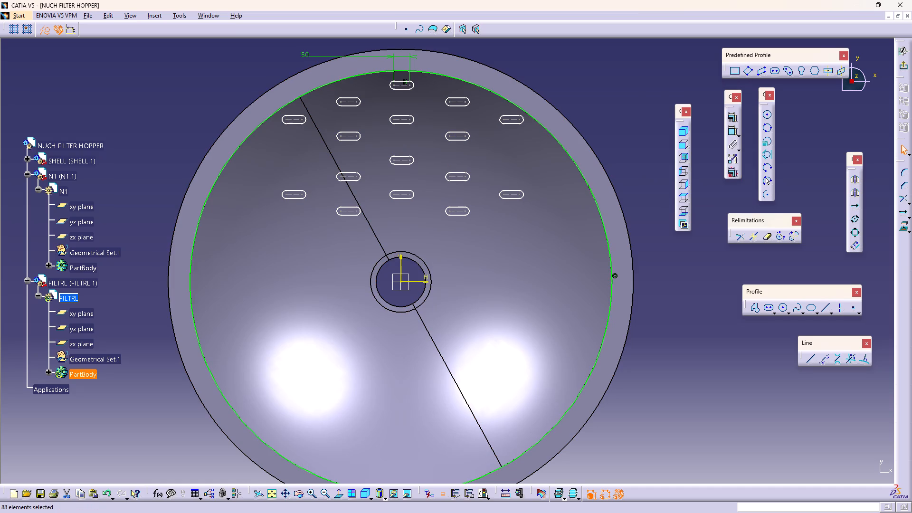
# Translate one duplicate of the upper group's far-right elongated hole about 123 mm straight down.
pyautogui.moveTo(581, 85); pyautogui.dragTo(500, 131)
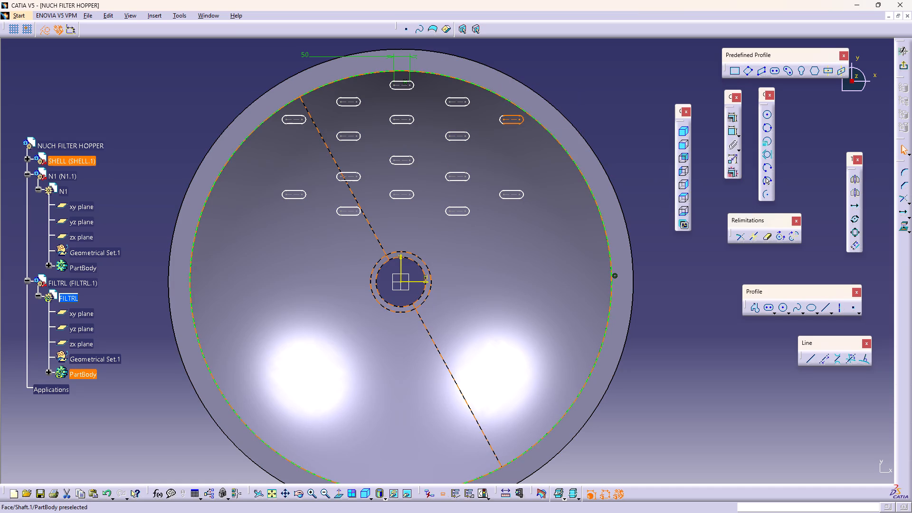
pyautogui.click(574, 95)
pyautogui.moveTo(576, 92); pyautogui.dragTo(494, 137)
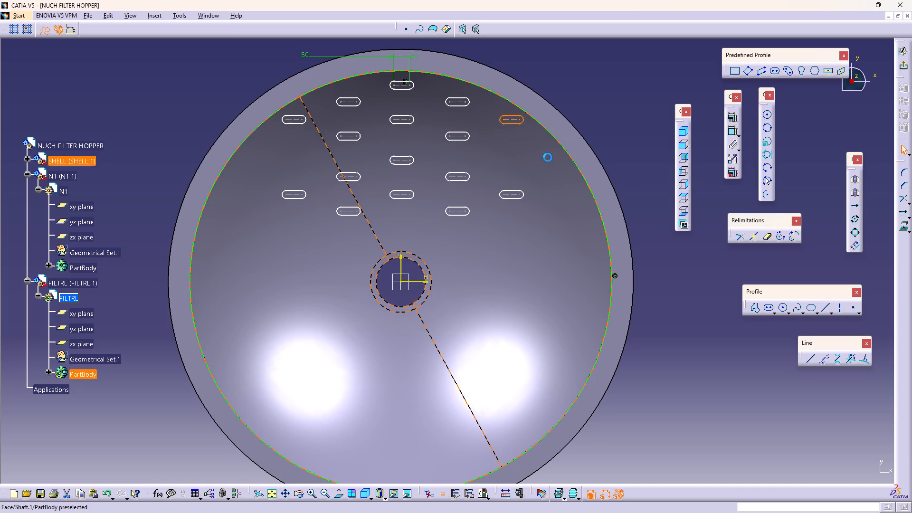
pyautogui.click(849, 204)
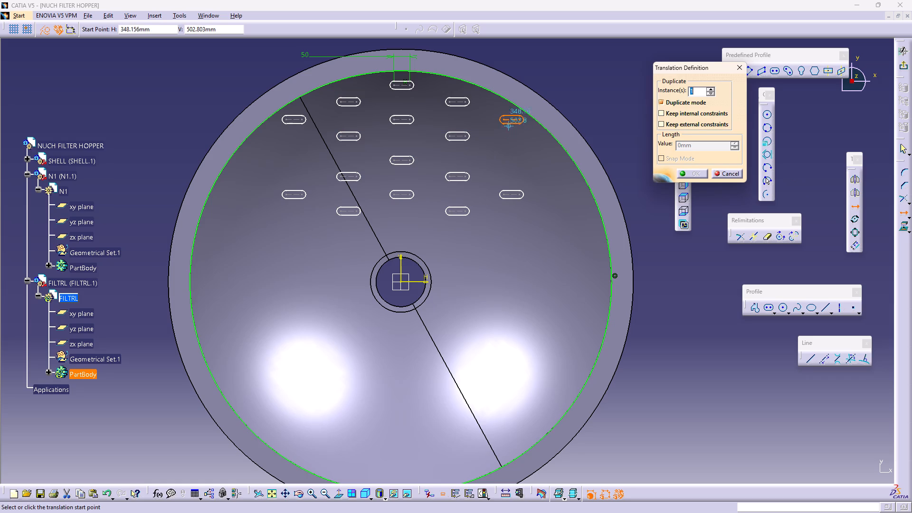
pyautogui.click(515, 119)
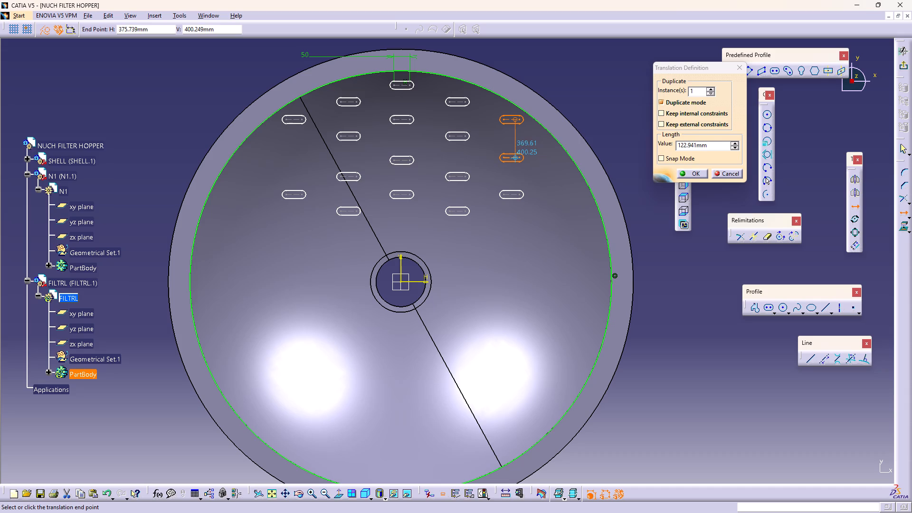
pyautogui.keyDown('shift'); pyautogui.click(514, 158); pyautogui.keyUp('shift')
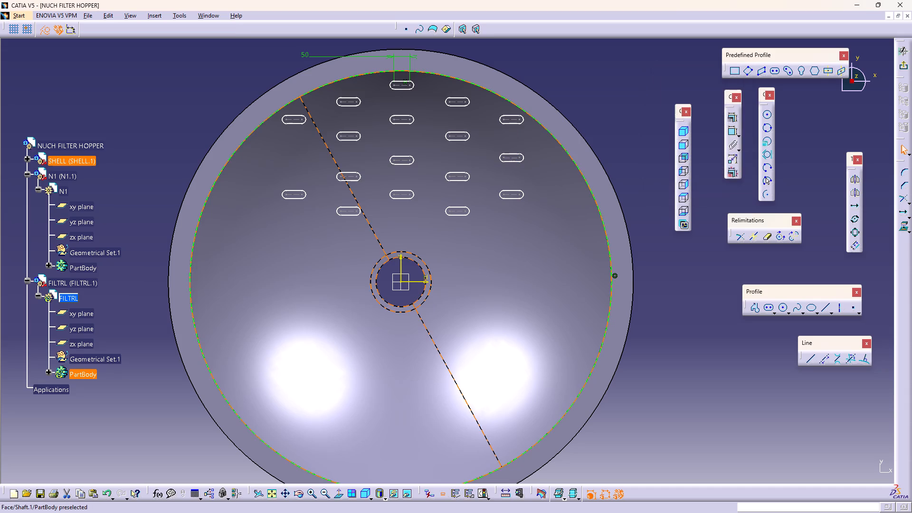
# Translate one duplicate of the upper group's far-left elongated hole about 123 mm straight down.
pyautogui.moveTo(241, 80); pyautogui.dragTo(313, 144)
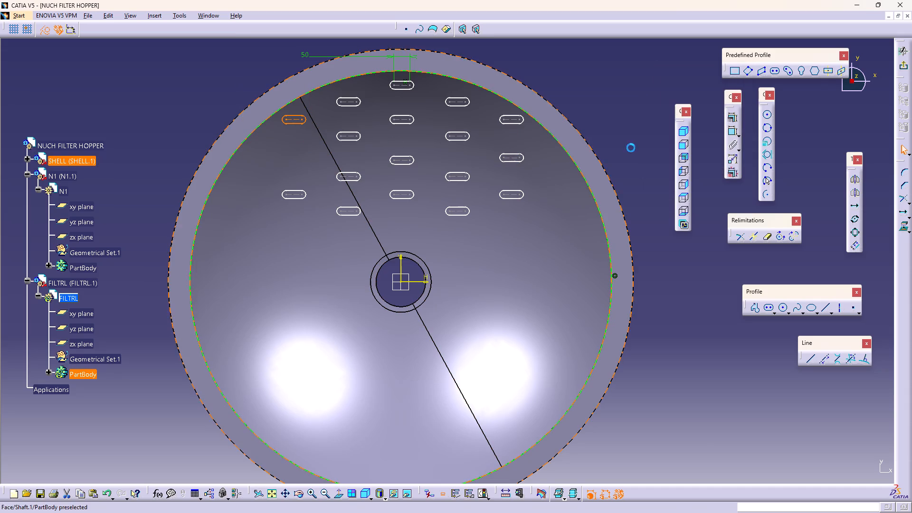
pyautogui.click(860, 200)
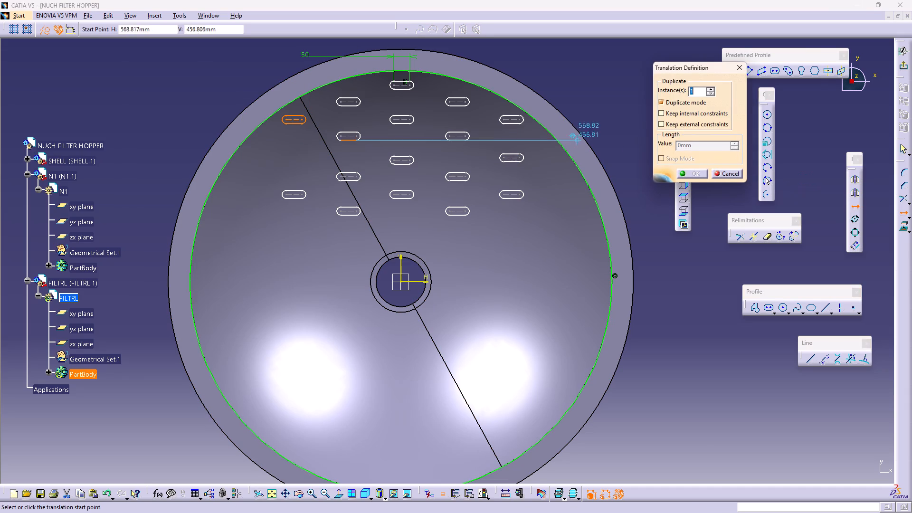
pyautogui.click(292, 120)
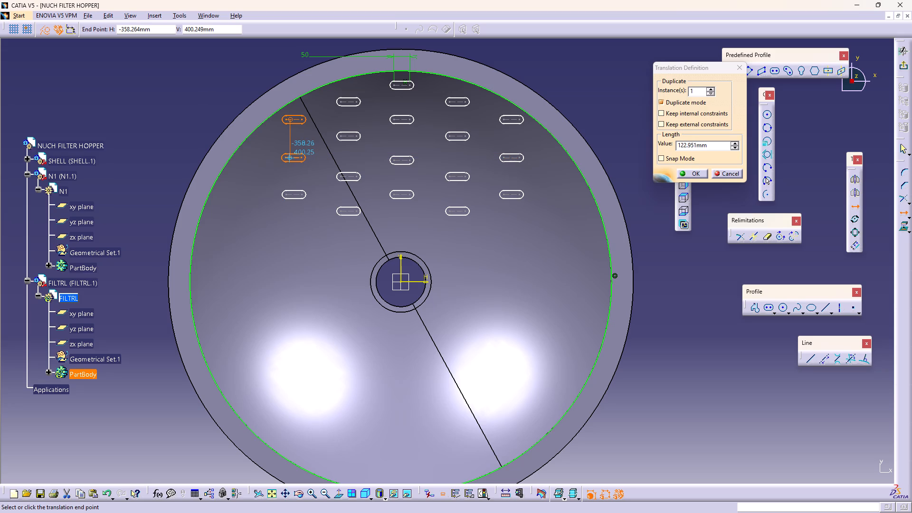
pyautogui.keyDown('shift'); pyautogui.click(290, 158); pyautogui.keyUp('shift')
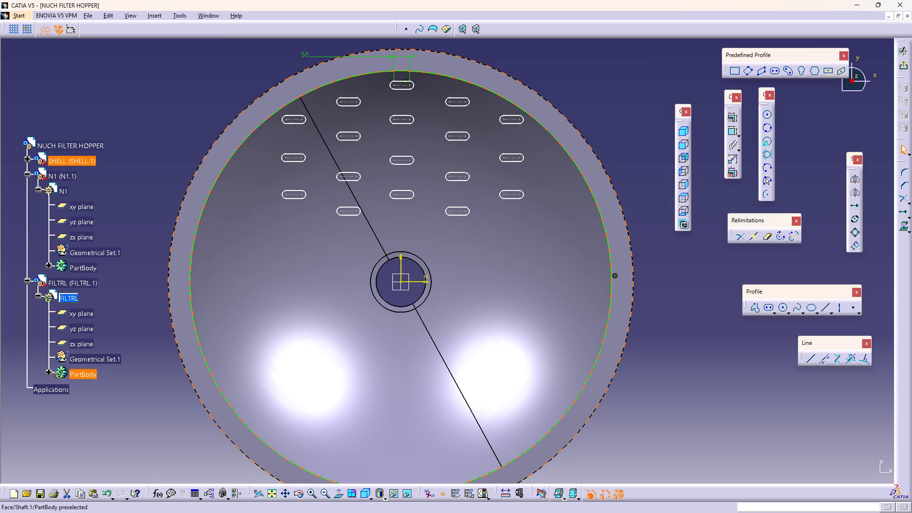
# Translate one duplicate of the lower group's far-left elongated hole about 187 mm horizontally to the left, near the bore edge.
pyautogui.moveTo(641, 106); pyautogui.dragTo(646, 92, button='middle')
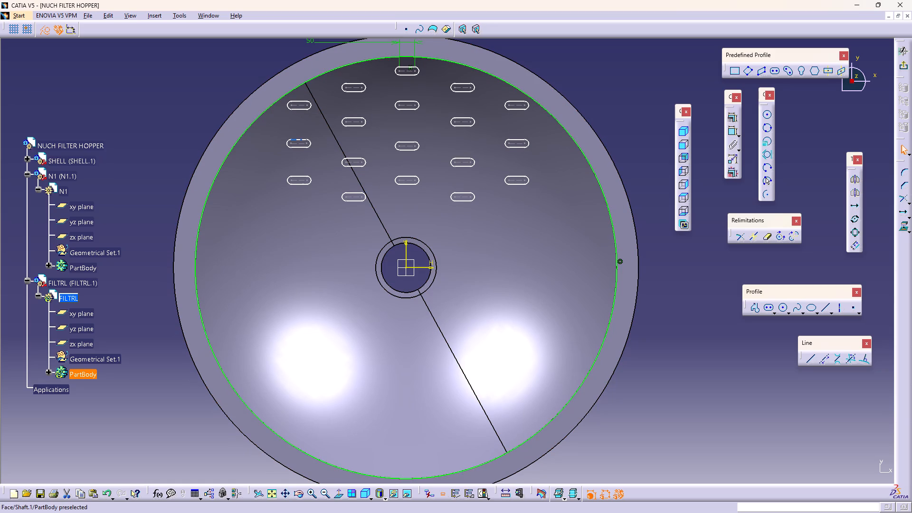
pyautogui.moveTo(176, 168); pyautogui.dragTo(322, 198)
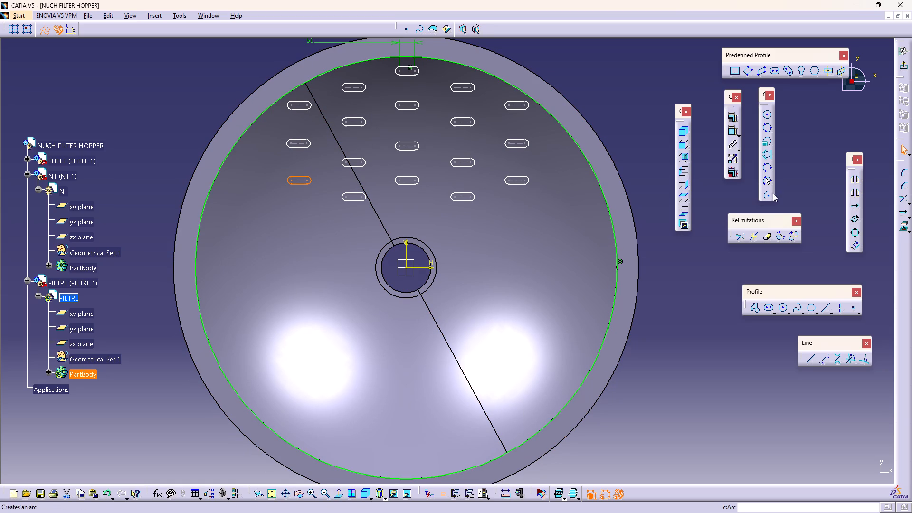
pyautogui.moveTo(858, 202); pyautogui.dragTo(855, 197)
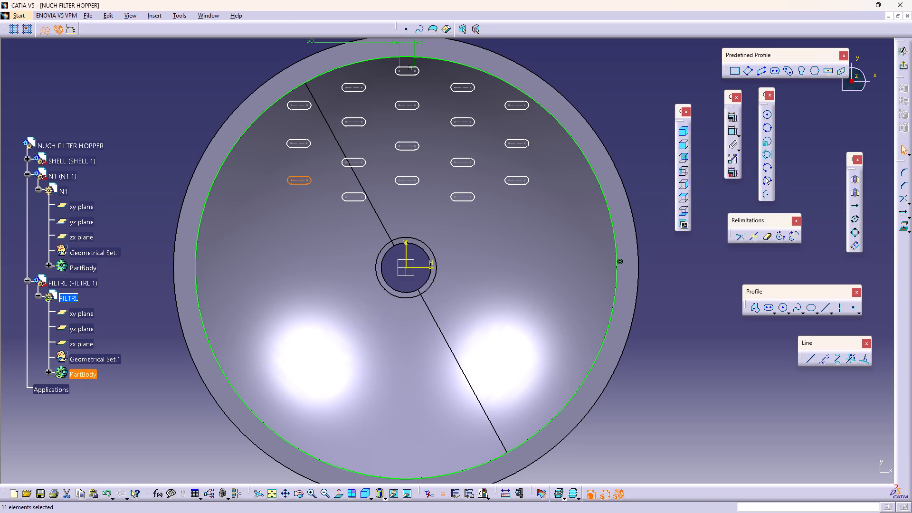
pyautogui.click(854, 205)
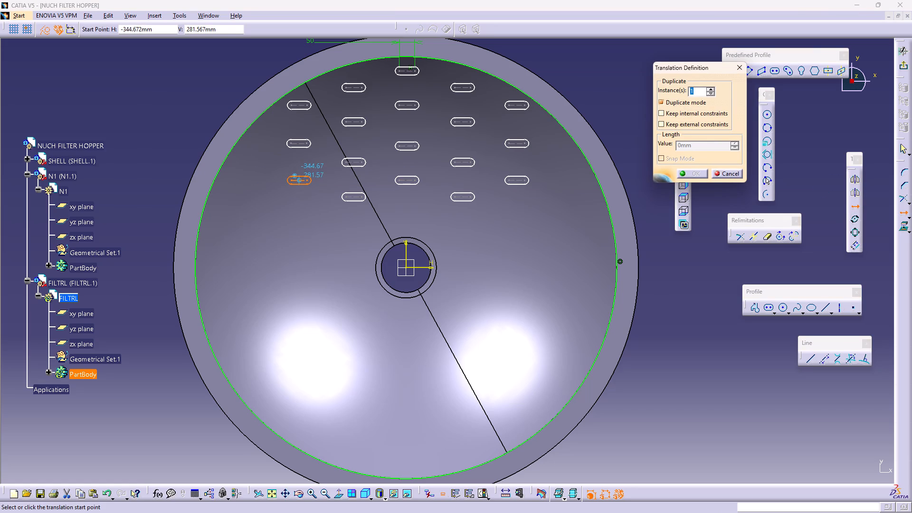
pyautogui.click(298, 179)
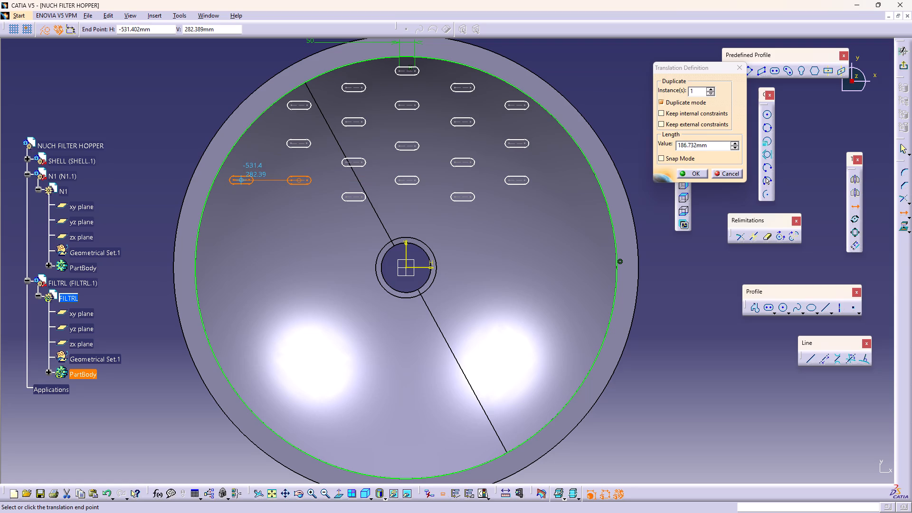
pyautogui.keyDown('shift'); pyautogui.click(241, 179); pyautogui.keyUp('shift')
# Translate one duplicate of the lower group's far-right elongated hole about 190 mm horizontally to the right, near the bore edge.
pyautogui.moveTo(471, 258); pyautogui.dragTo(414, 259, button='middle')
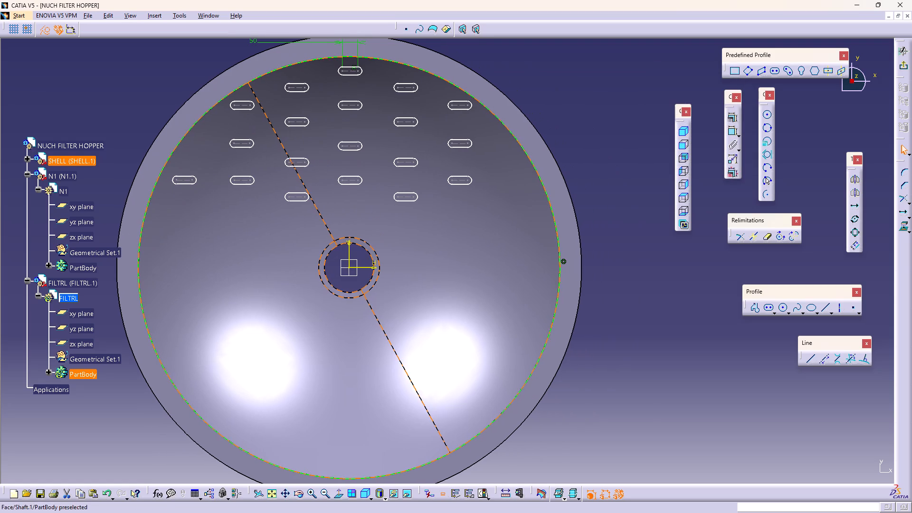
pyautogui.moveTo(592, 148); pyautogui.dragTo(458, 192)
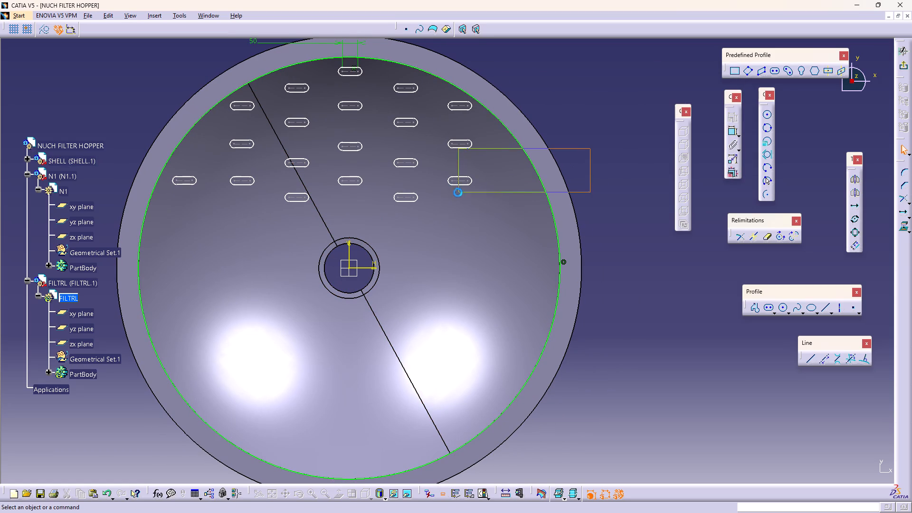
pyautogui.moveTo(458, 192); pyautogui.dragTo(448, 197)
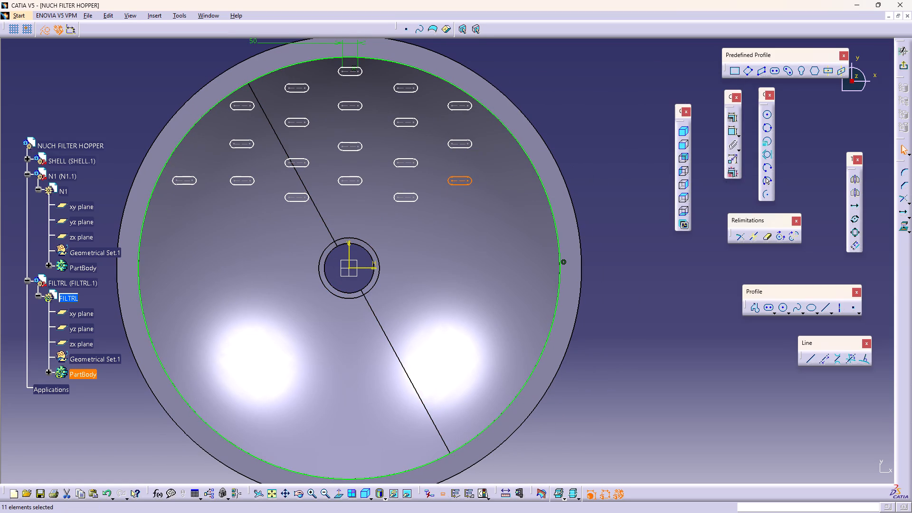
pyautogui.click(851, 202)
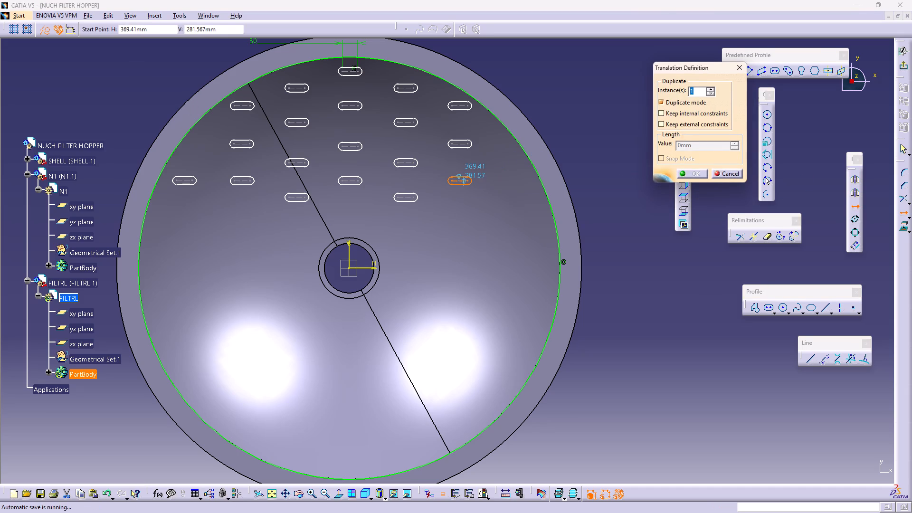
pyautogui.click(462, 181)
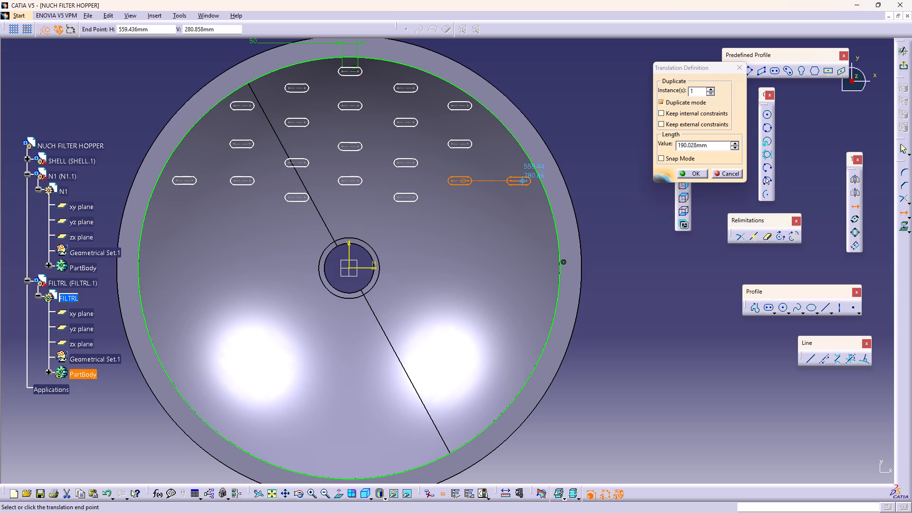
pyautogui.keyDown('shift'); pyautogui.click(522, 181); pyautogui.keyUp('shift')
# Move the rightmost elongated hole between the upper and lower groups outward to the right, toward the bore edge.
pyautogui.moveTo(608, 183); pyautogui.dragTo(609, 180, button='middle')
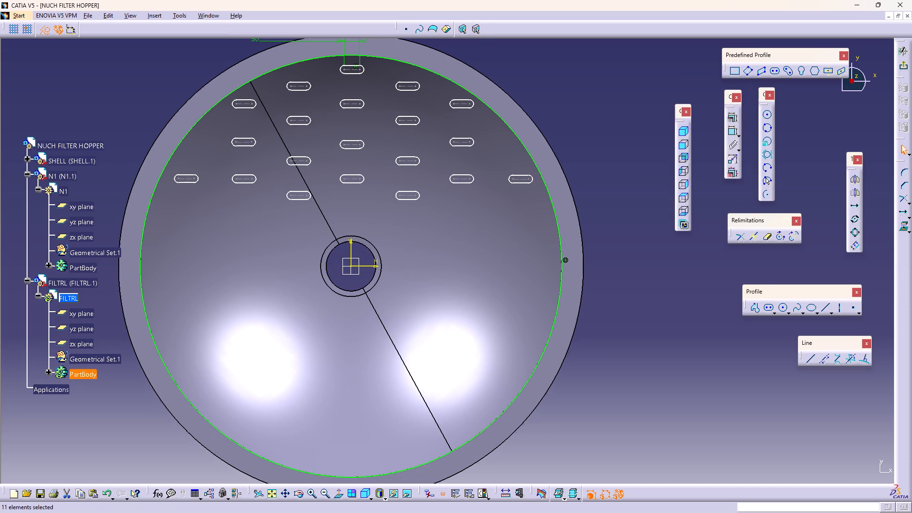
pyautogui.moveTo(609, 180); pyautogui.dragTo(623, 134, button='middle')
pyautogui.moveTo(615, 186); pyautogui.dragTo(618, 201, button='middle')
pyautogui.rightClick(615, 186)
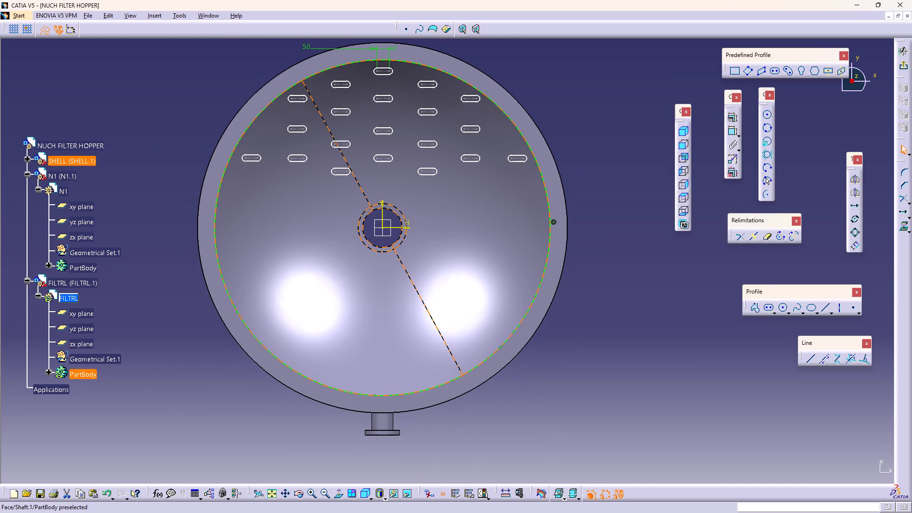
pyautogui.moveTo(552, 113); pyautogui.dragTo(446, 138)
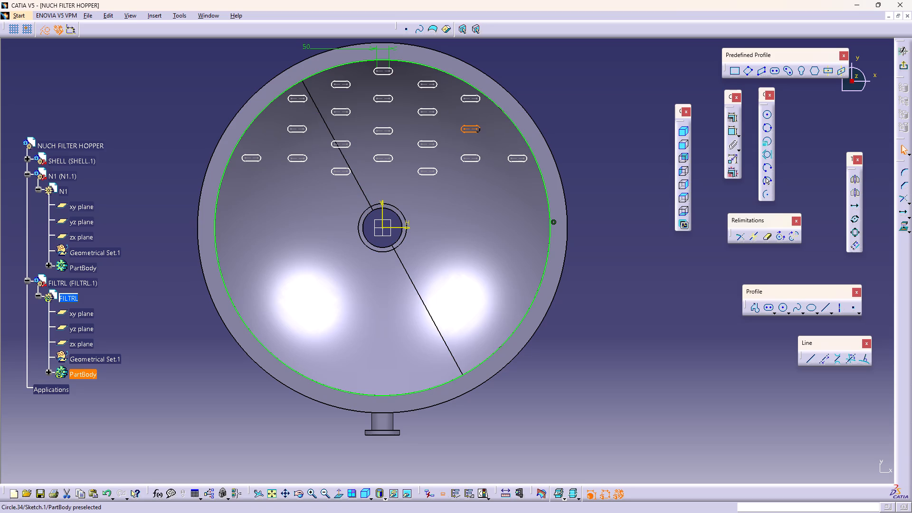
pyautogui.moveTo(468, 129); pyautogui.dragTo(489, 130)
pyautogui.moveTo(489, 130); pyautogui.dragTo(491, 130)
# Move the leftmost elongated hole between the upper and lower groups outward to the left, slightly upward, toward the bore edge.
pyautogui.moveTo(214, 114); pyautogui.dragTo(310, 135)
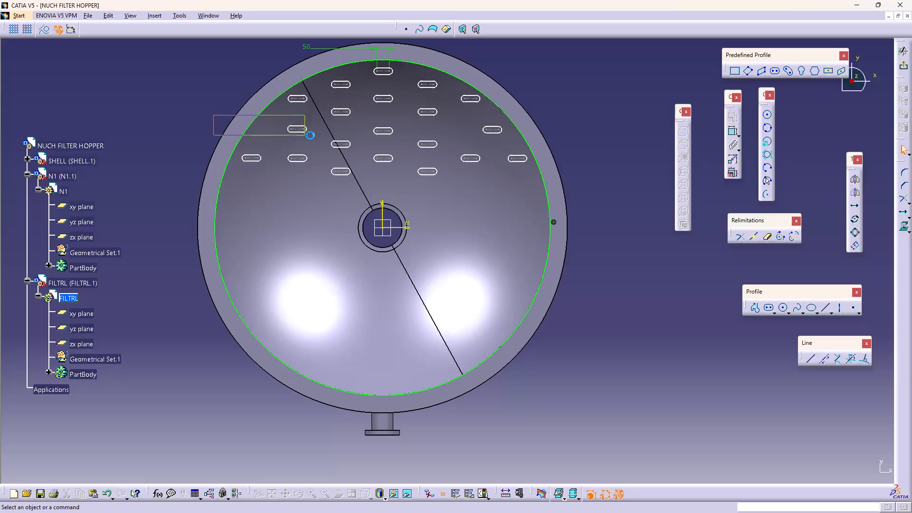
pyautogui.moveTo(310, 135); pyautogui.dragTo(313, 136)
pyautogui.moveTo(296, 129); pyautogui.dragTo(292, 129)
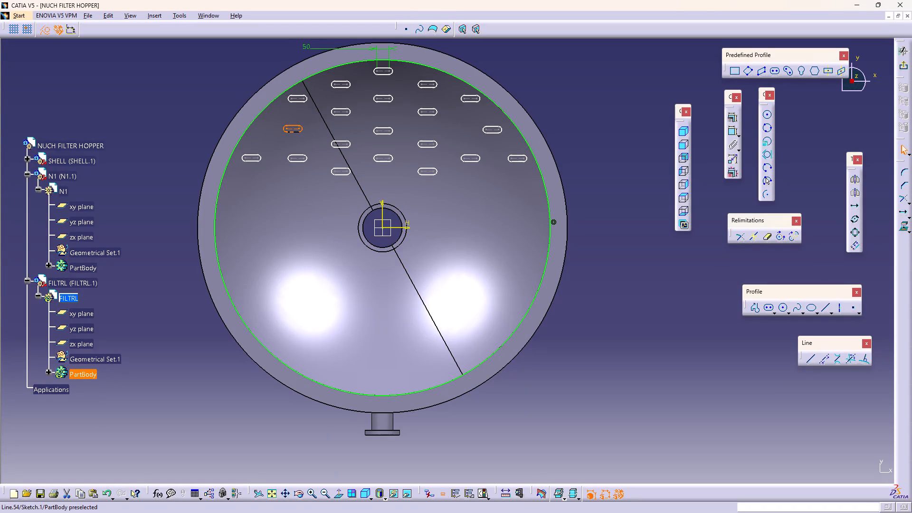
pyautogui.moveTo(292, 129); pyautogui.dragTo(277, 127)
pyautogui.moveTo(277, 127); pyautogui.dragTo(272, 127)
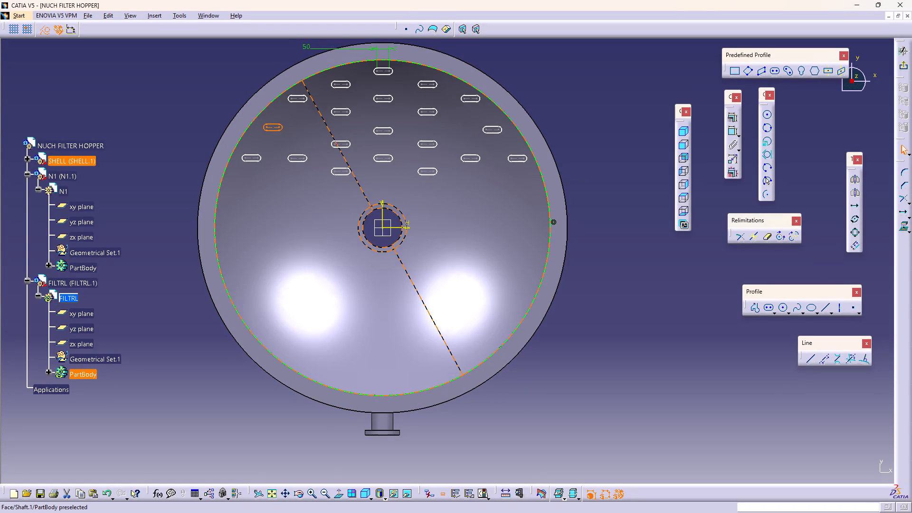
# Nudge the rightmost intermediate elongated hole slightly outward and upward to line up with its counterpart on the left.
pyautogui.moveTo(565, 105); pyautogui.dragTo(478, 137)
pyautogui.moveTo(491, 128); pyautogui.dragTo(497, 126)
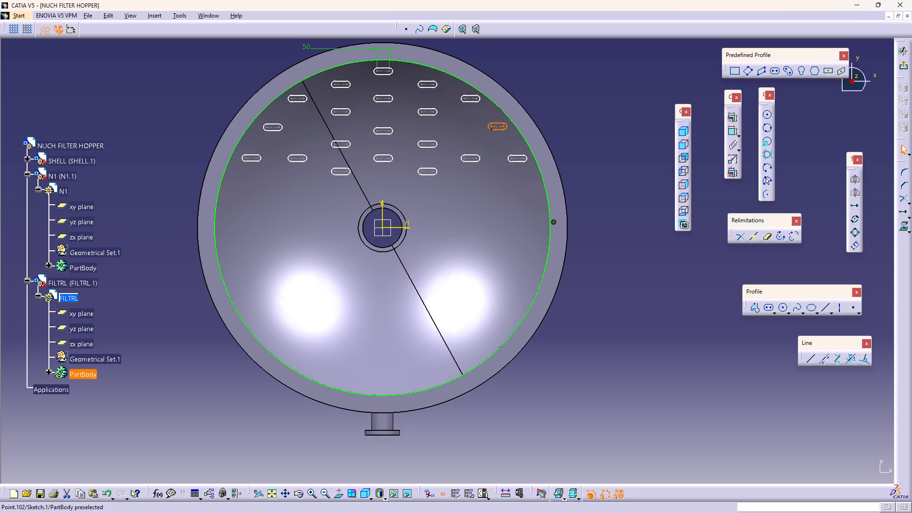
# Nudge the rightmost intermediate elongated hole very slightly to the right and down.
pyautogui.moveTo(497, 126); pyautogui.dragTo(498, 127)
pyautogui.tripleClick(539, 99)
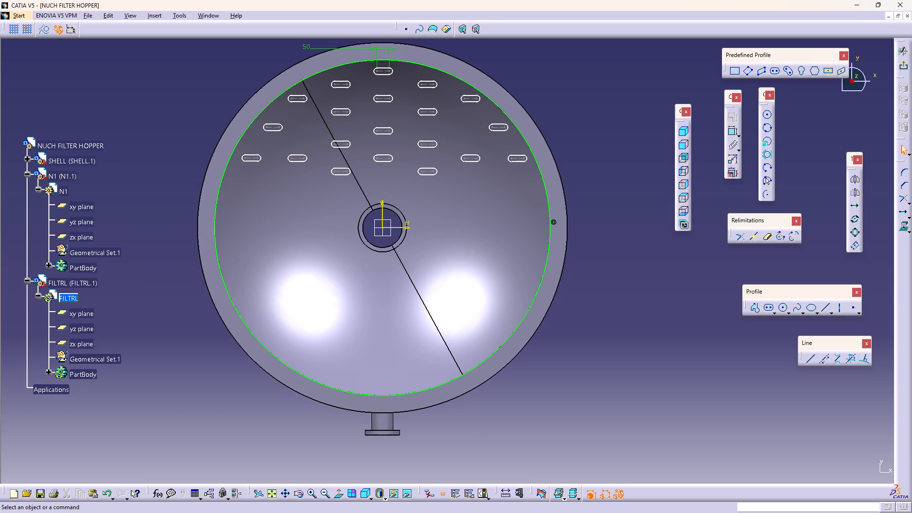
# Translate one duplicate of the seven lowest elongated holes about 137 mm down and to the right, just above the central opening.
pyautogui.moveTo(518, 97); pyautogui.dragTo(530, 131, button='middle')
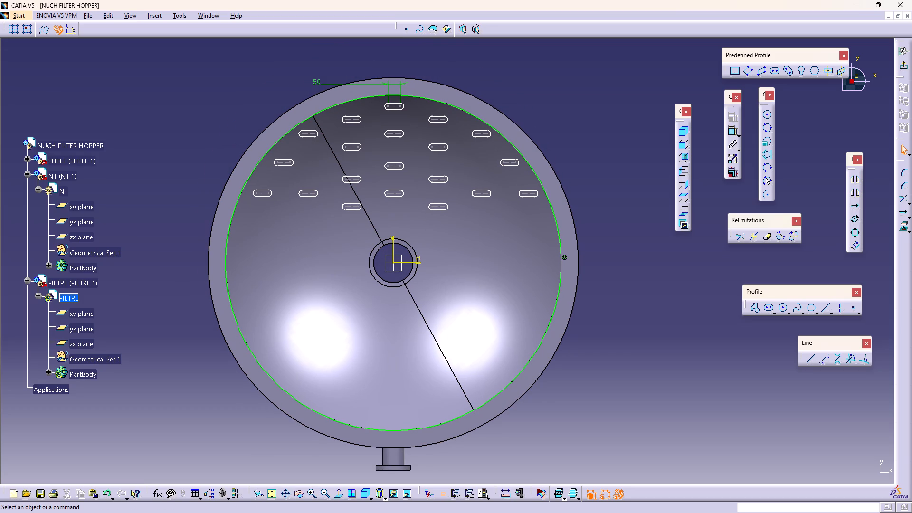
pyautogui.moveTo(159, 194); pyautogui.dragTo(511, 228)
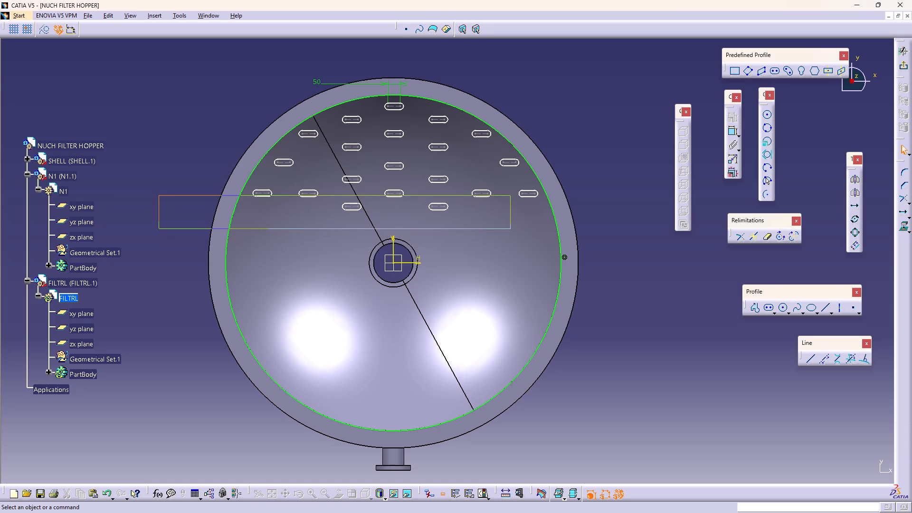
pyautogui.moveTo(511, 228); pyautogui.dragTo(143, 213)
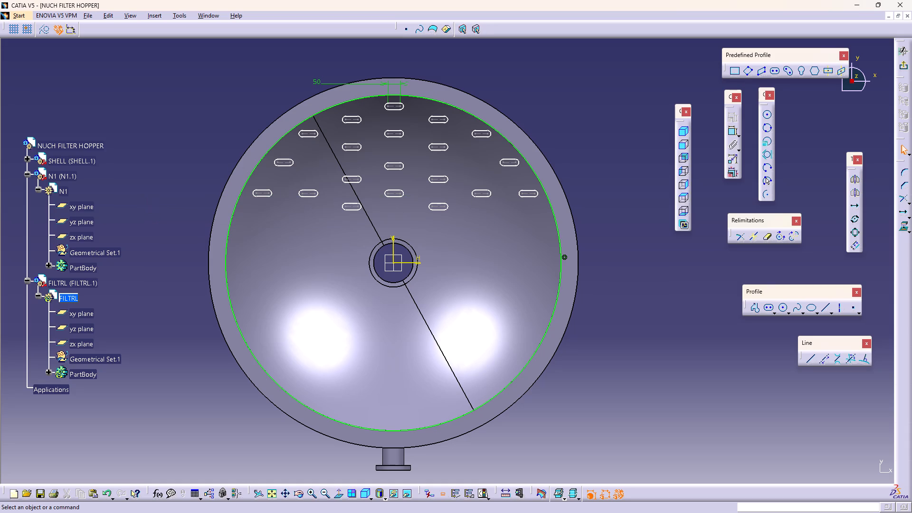
pyautogui.moveTo(156, 190); pyautogui.dragTo(153, 232)
pyautogui.moveTo(172, 186); pyautogui.dragTo(518, 208)
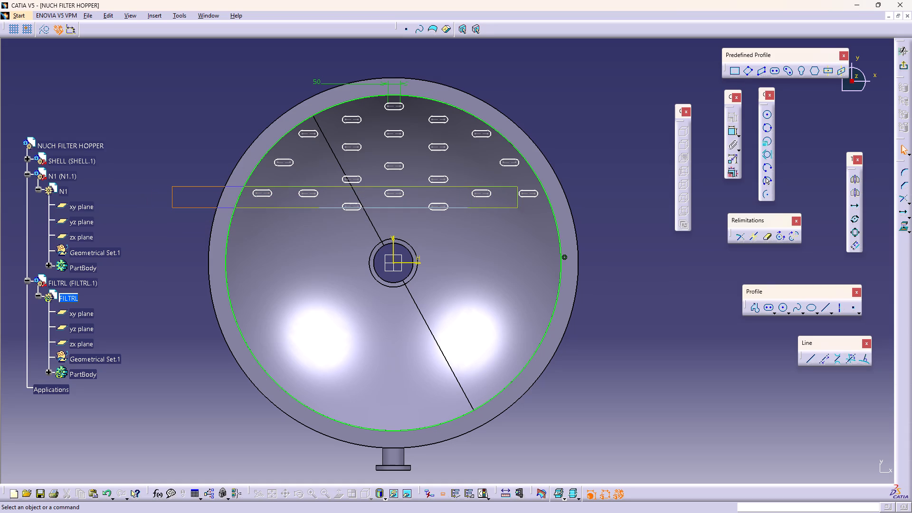
pyautogui.moveTo(518, 208); pyautogui.dragTo(562, 213)
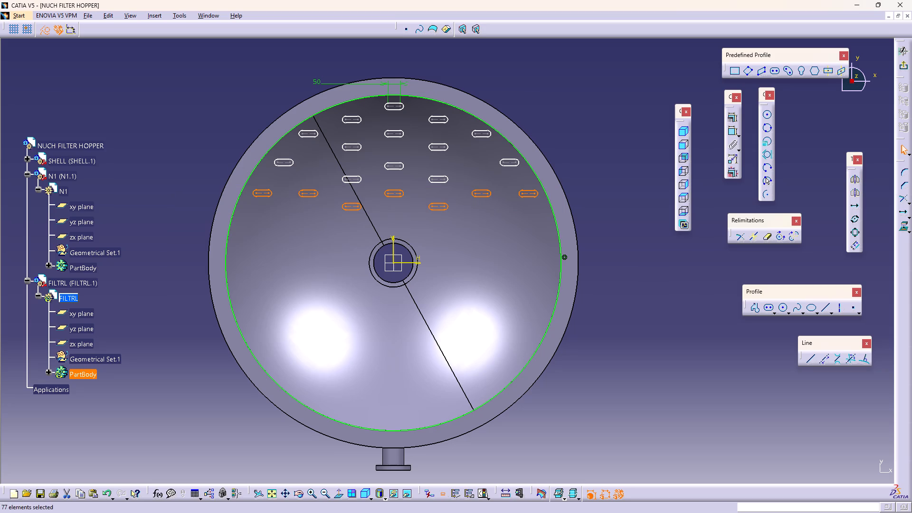
pyautogui.click(856, 204)
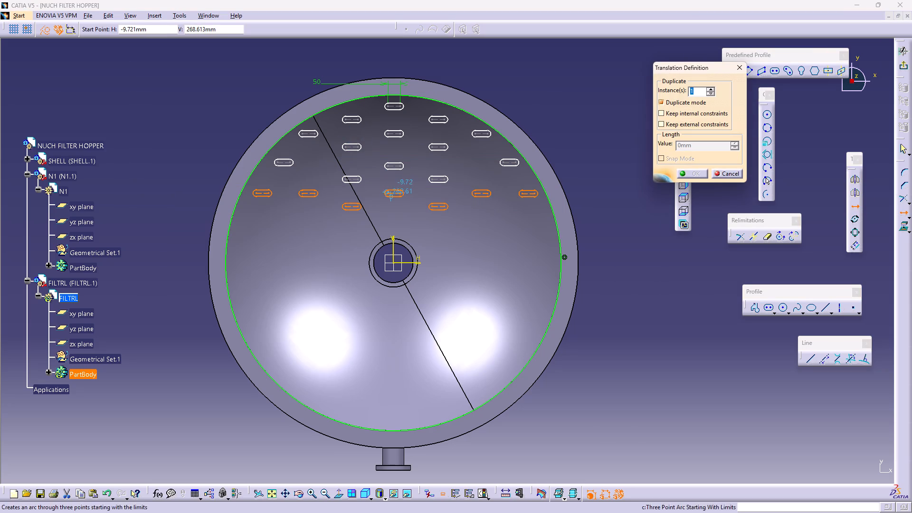
pyautogui.click(394, 195)
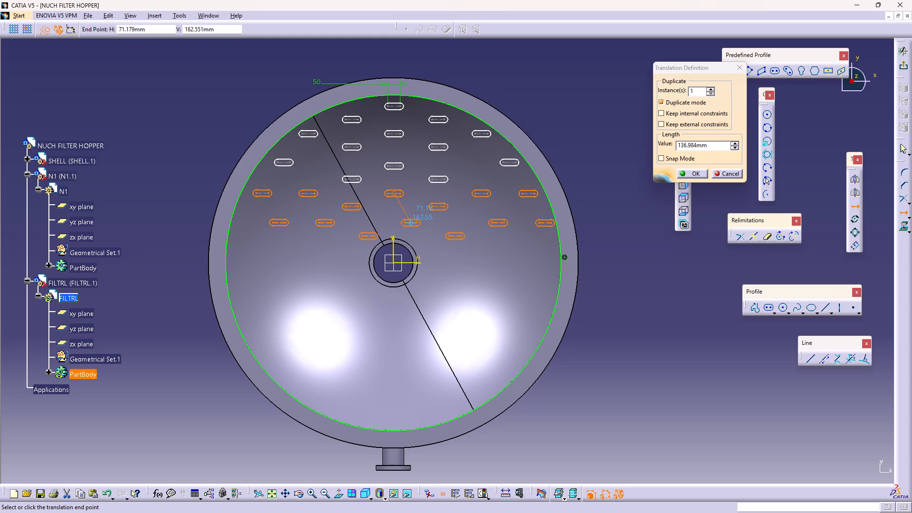
pyautogui.keyDown('shift'); pyautogui.click(411, 224); pyautogui.keyUp('shift')
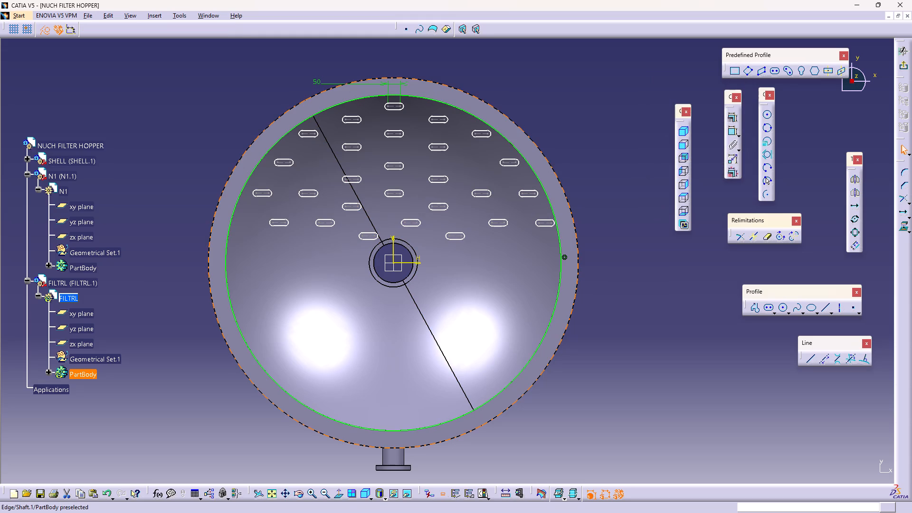
# Translate one duplicate of the new seven-hole group about 168 mm down and to the left, across the upper part of the central opening.
pyautogui.moveTo(190, 215); pyautogui.dragTo(559, 242)
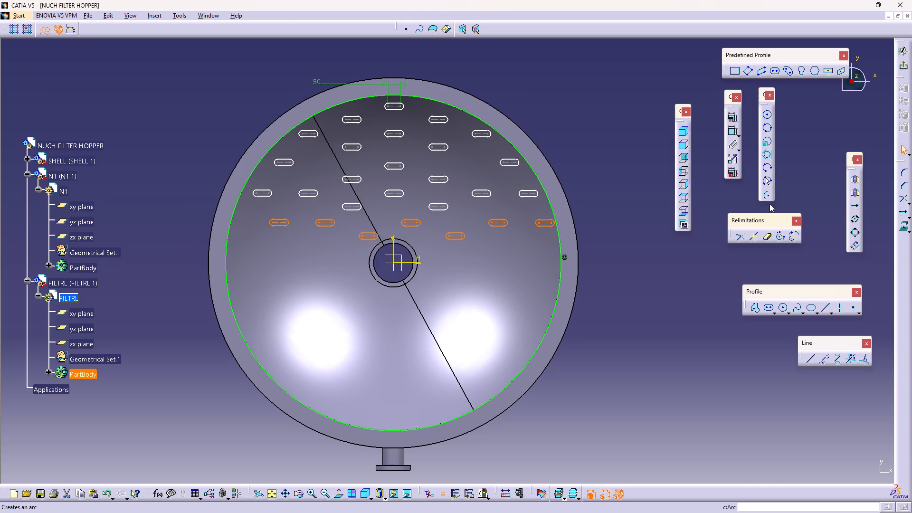
pyautogui.click(852, 201)
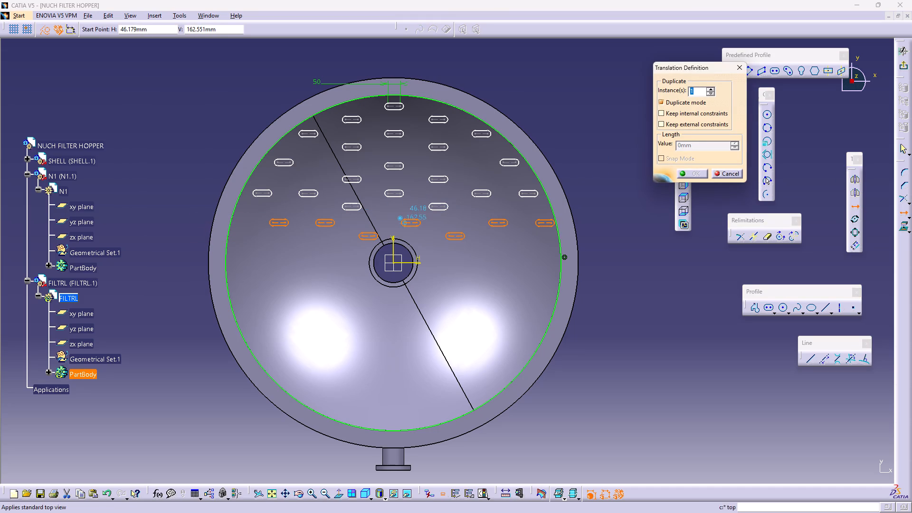
pyautogui.click(405, 223)
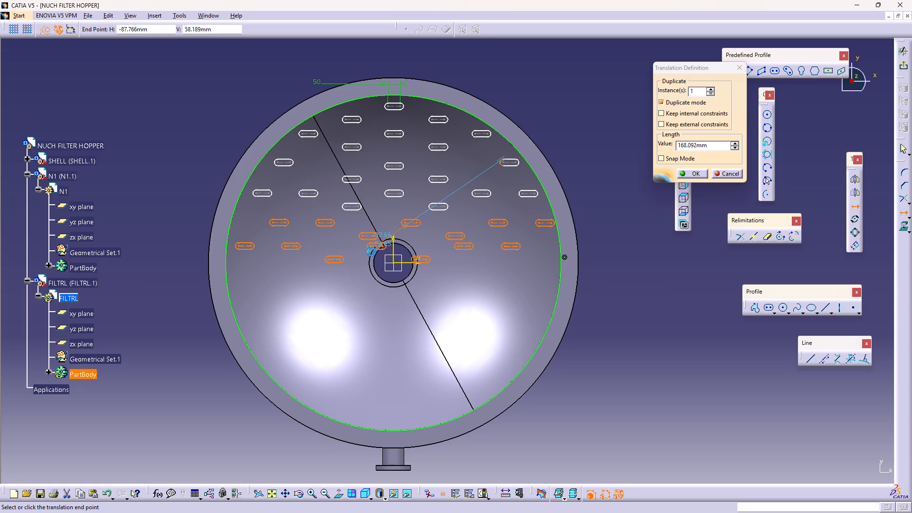
pyautogui.click(371, 252)
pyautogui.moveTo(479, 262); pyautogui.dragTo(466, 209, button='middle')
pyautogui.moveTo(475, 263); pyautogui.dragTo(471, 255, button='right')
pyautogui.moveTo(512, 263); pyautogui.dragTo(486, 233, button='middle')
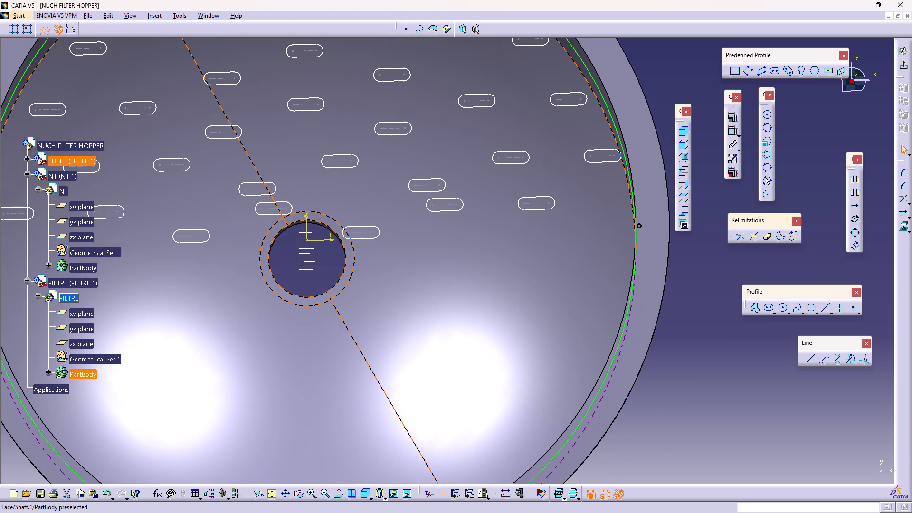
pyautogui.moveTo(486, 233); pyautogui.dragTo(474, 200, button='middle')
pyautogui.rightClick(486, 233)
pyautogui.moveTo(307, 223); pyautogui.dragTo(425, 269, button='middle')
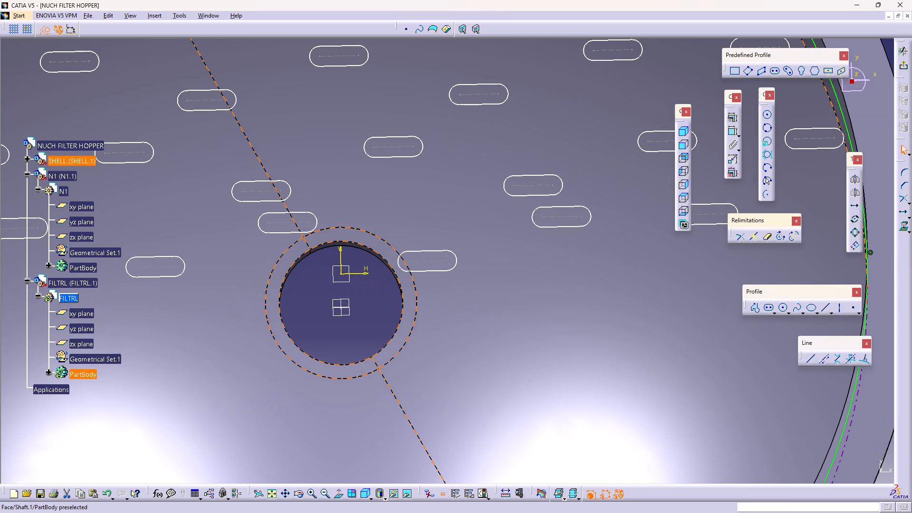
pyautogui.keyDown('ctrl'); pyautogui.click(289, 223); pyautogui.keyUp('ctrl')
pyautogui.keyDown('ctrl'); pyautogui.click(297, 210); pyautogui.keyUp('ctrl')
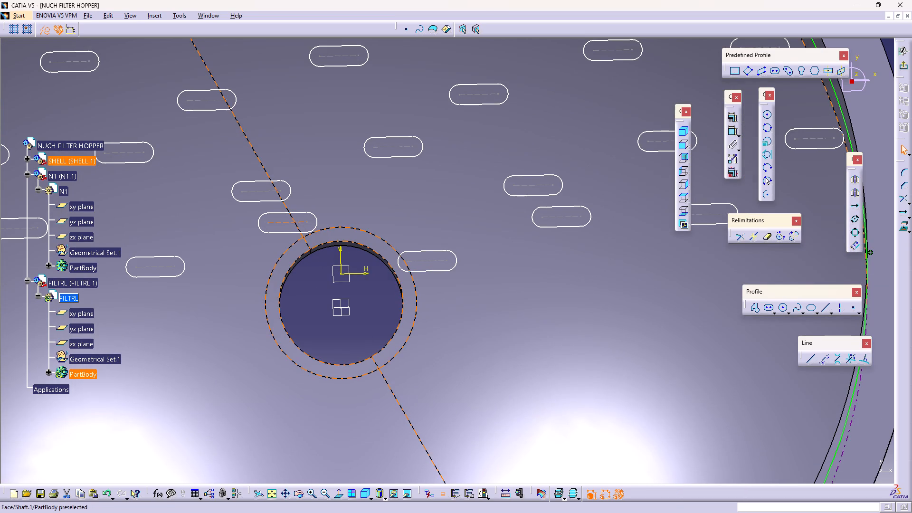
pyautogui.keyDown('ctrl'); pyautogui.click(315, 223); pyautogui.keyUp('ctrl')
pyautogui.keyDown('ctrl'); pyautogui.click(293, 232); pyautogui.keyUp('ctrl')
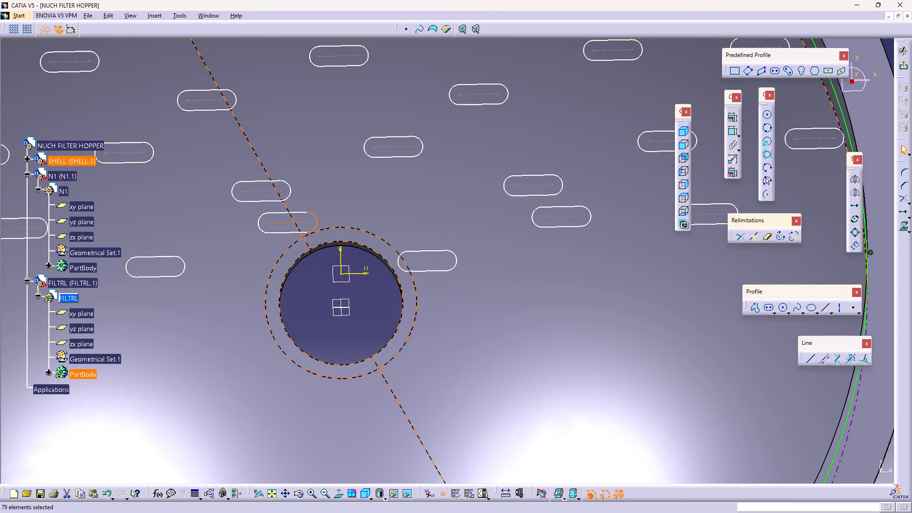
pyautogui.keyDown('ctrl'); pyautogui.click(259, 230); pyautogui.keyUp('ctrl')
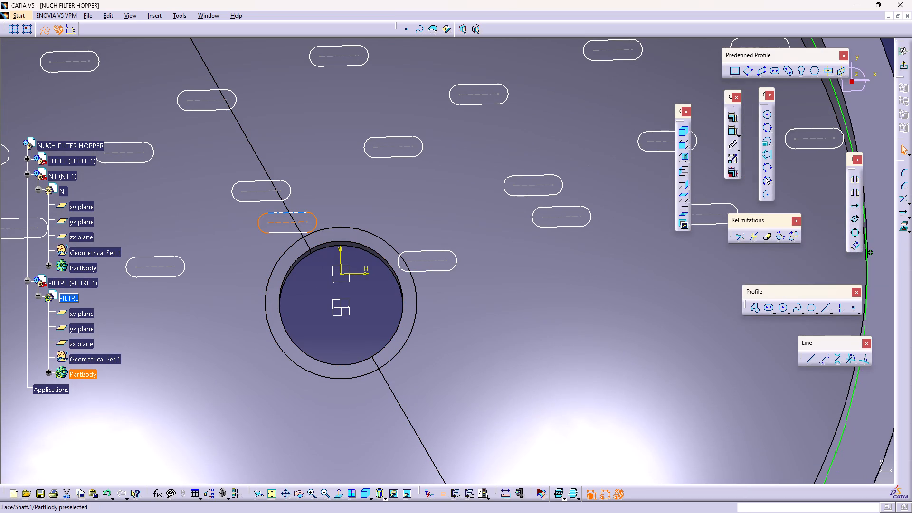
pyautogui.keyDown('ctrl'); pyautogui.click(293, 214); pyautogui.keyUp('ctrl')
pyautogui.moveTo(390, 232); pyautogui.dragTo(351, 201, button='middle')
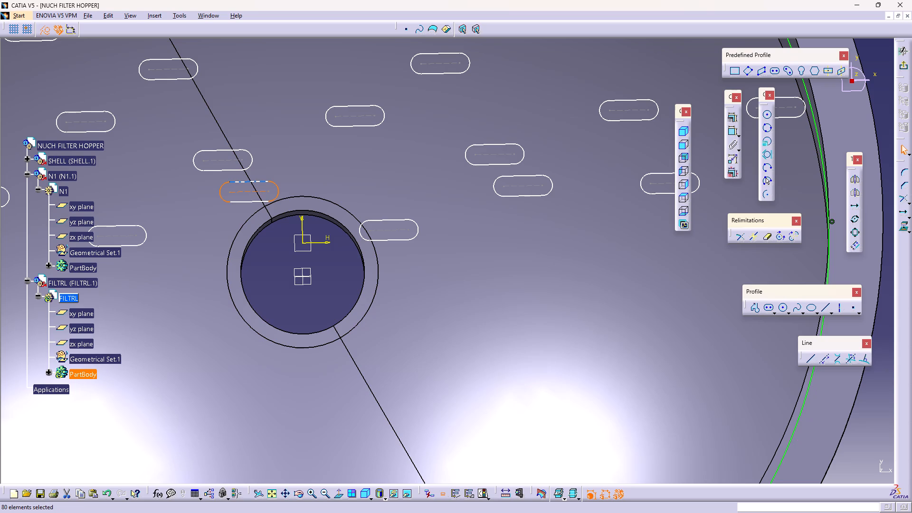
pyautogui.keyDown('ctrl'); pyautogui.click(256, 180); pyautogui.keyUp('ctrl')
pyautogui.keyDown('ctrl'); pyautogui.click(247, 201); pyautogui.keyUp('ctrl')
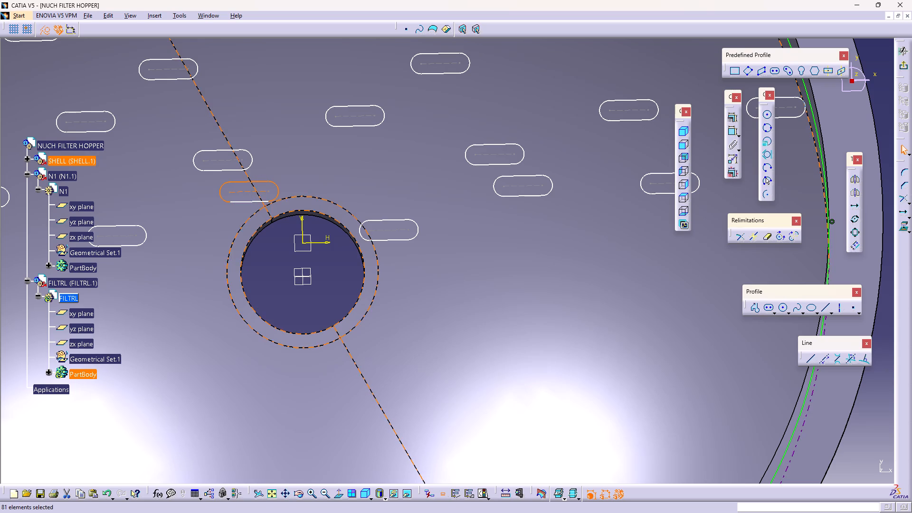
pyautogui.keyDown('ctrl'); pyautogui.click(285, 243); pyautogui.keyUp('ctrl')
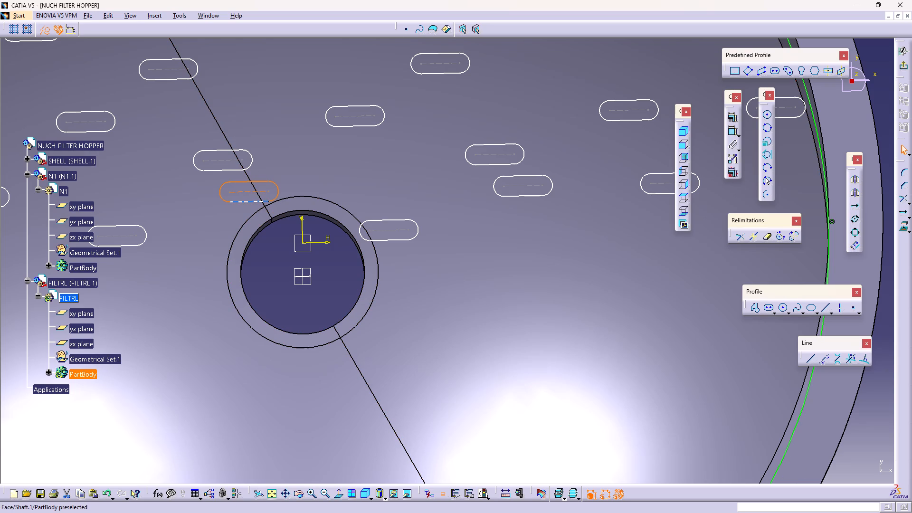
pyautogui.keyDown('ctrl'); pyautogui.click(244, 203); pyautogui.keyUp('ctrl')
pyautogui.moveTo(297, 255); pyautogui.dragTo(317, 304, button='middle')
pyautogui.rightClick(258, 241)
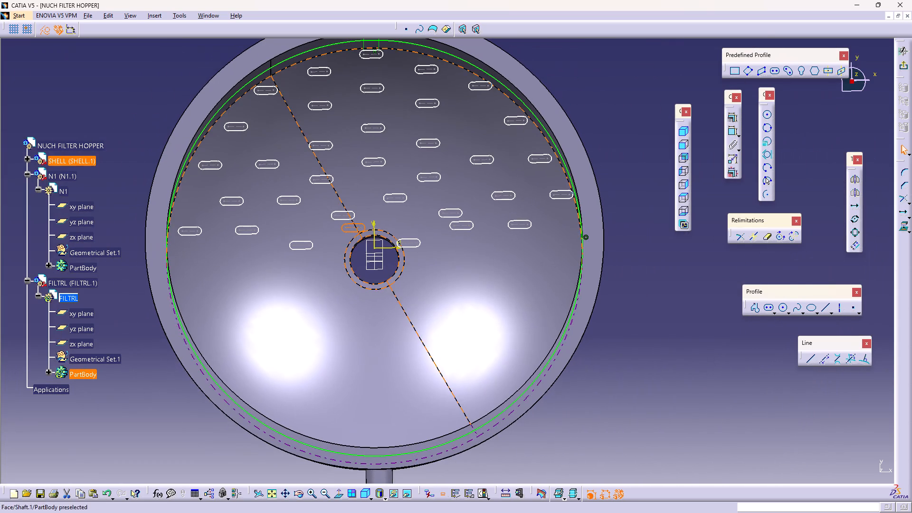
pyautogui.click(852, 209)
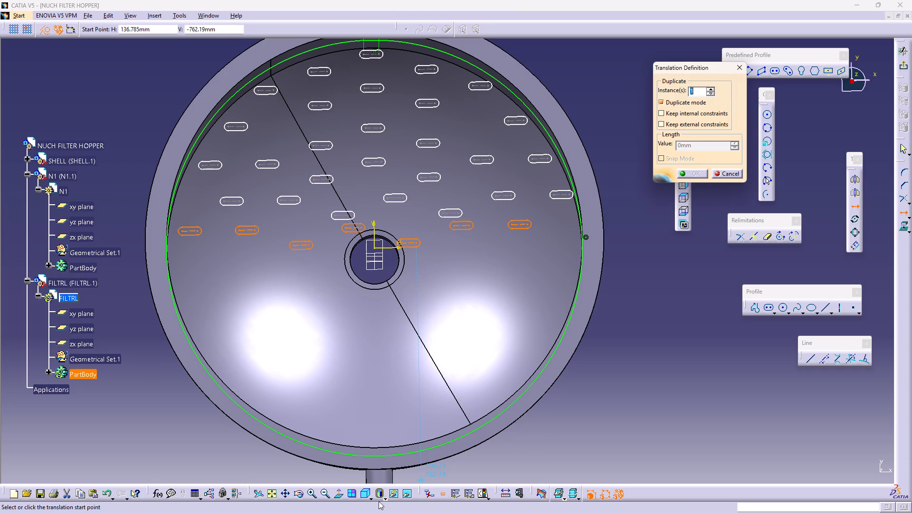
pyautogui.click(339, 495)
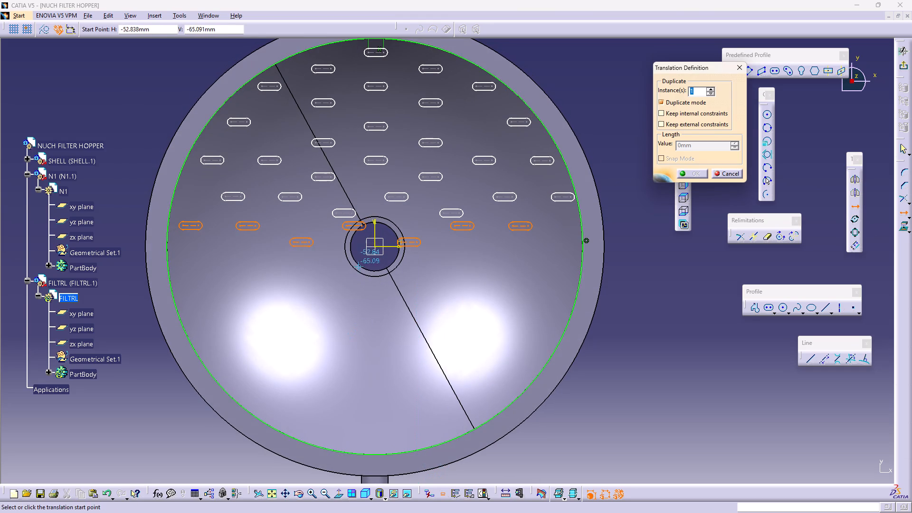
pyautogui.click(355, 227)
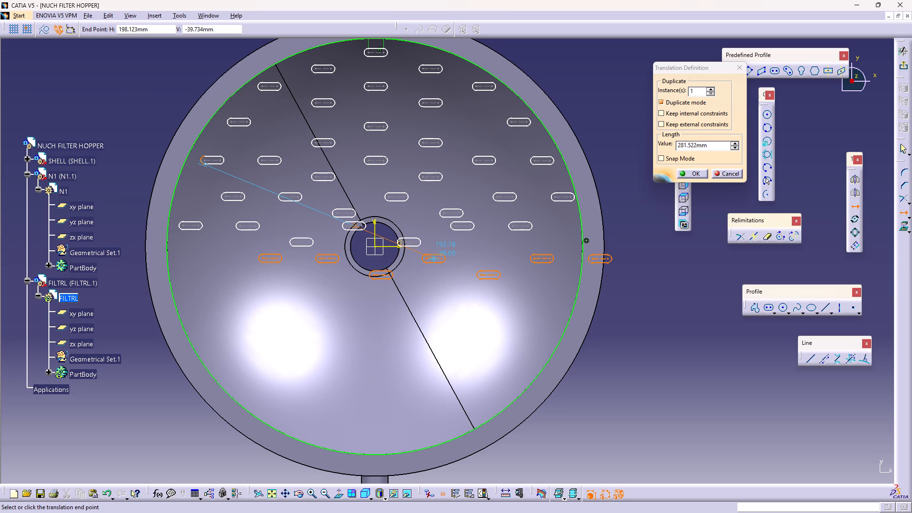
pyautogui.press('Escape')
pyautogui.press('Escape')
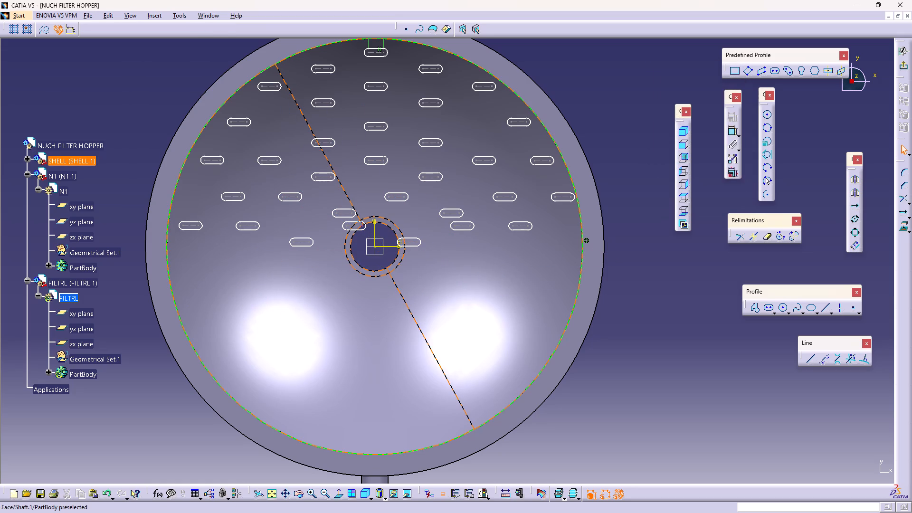
# Translate one duplicate of the elongated hole overlapping the central opening's upper-left rim about 678 mm right and slightly down, near the bore edge.
pyautogui.moveTo(340, 267); pyautogui.dragTo(336, 178, button='middle')
pyautogui.rightClick(340, 267)
pyautogui.moveTo(211, 171); pyautogui.dragTo(465, 285, button='middle')
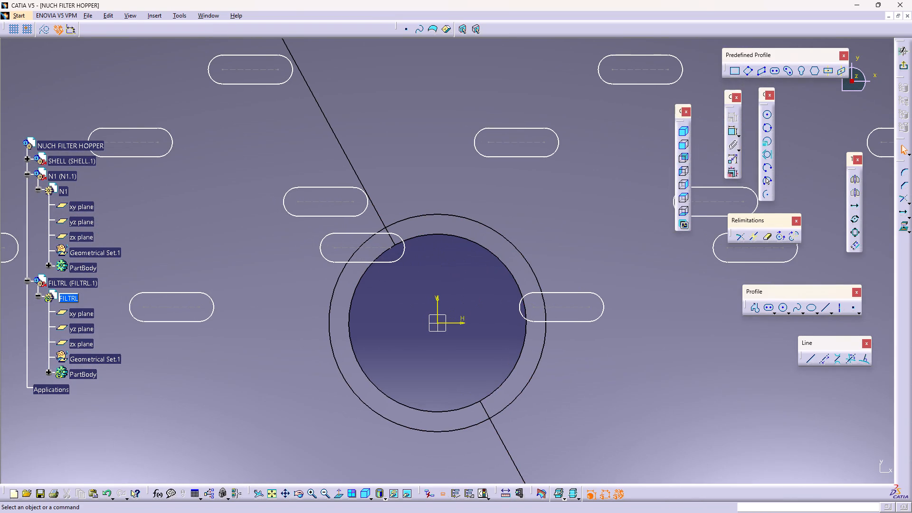
pyautogui.moveTo(446, 278); pyautogui.dragTo(304, 227)
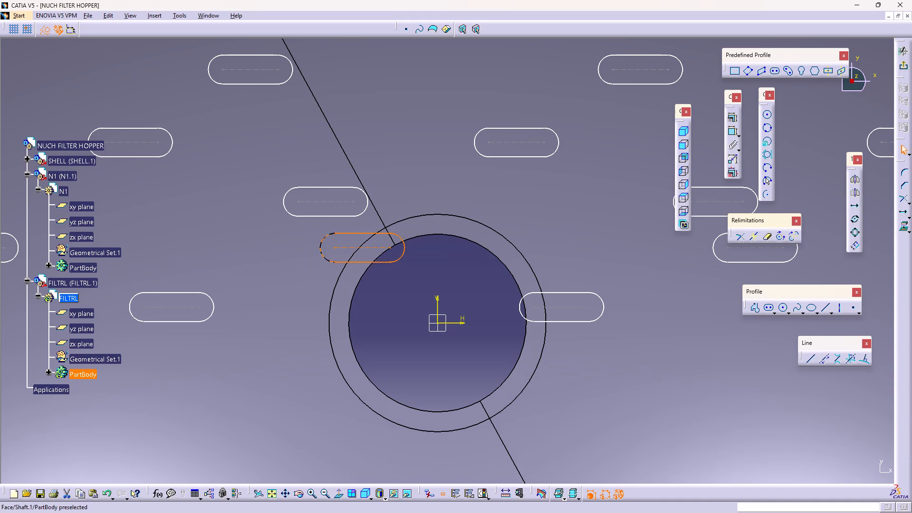
pyautogui.moveTo(465, 299); pyautogui.dragTo(483, 380, button='middle')
pyautogui.rightClick(399, 296)
pyautogui.moveTo(461, 385); pyautogui.dragTo(390, 387, button='middle')
pyautogui.click(903, 209)
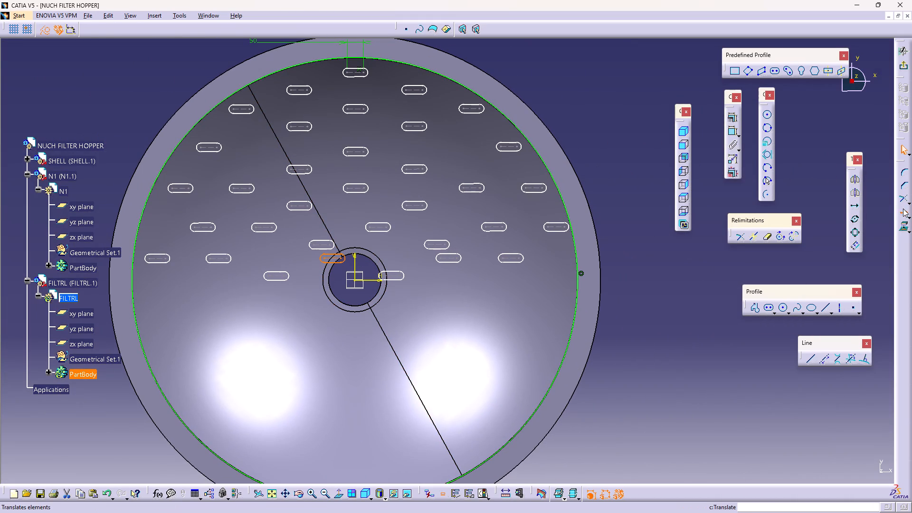
pyautogui.click(335, 259)
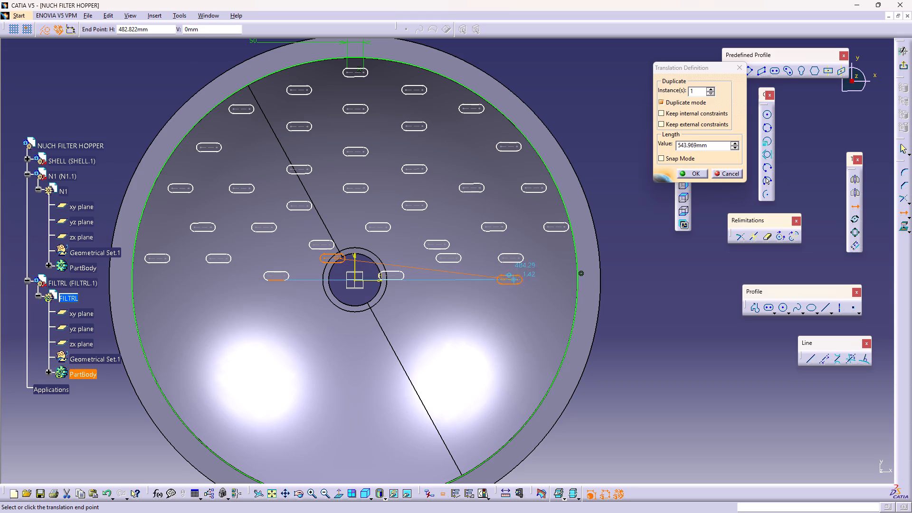
pyautogui.moveTo(513, 271); pyautogui.dragTo(507, 188, button='middle')
pyautogui.rightClick(513, 271)
pyautogui.moveTo(565, 288); pyautogui.dragTo(239, 288, button='middle')
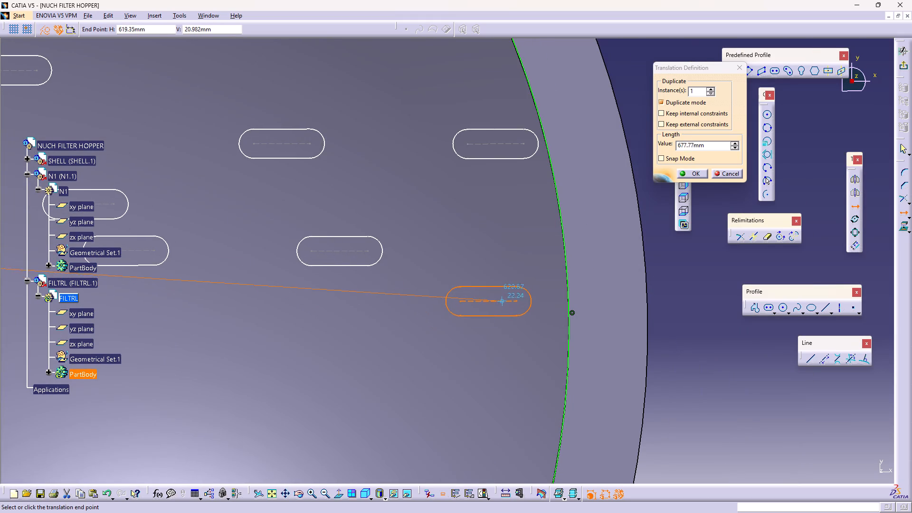
pyautogui.click(503, 295)
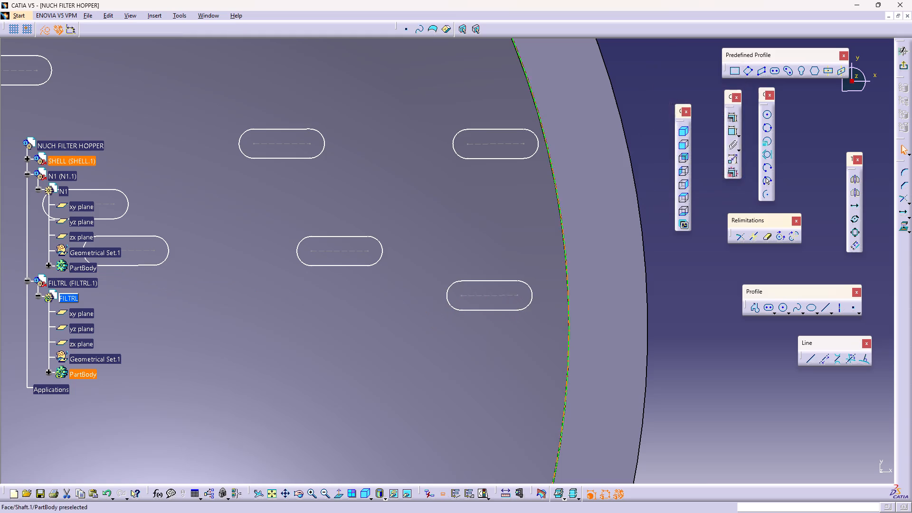
# Translate one duplicate of the elongated hole just right of the central opening a short distance down and to the right.
pyautogui.moveTo(352, 295); pyautogui.dragTo(469, 360, button='middle')
pyautogui.rightClick(419, 283)
pyautogui.moveTo(344, 297); pyautogui.dragTo(407, 249, button='middle')
pyautogui.rightClick(399, 316)
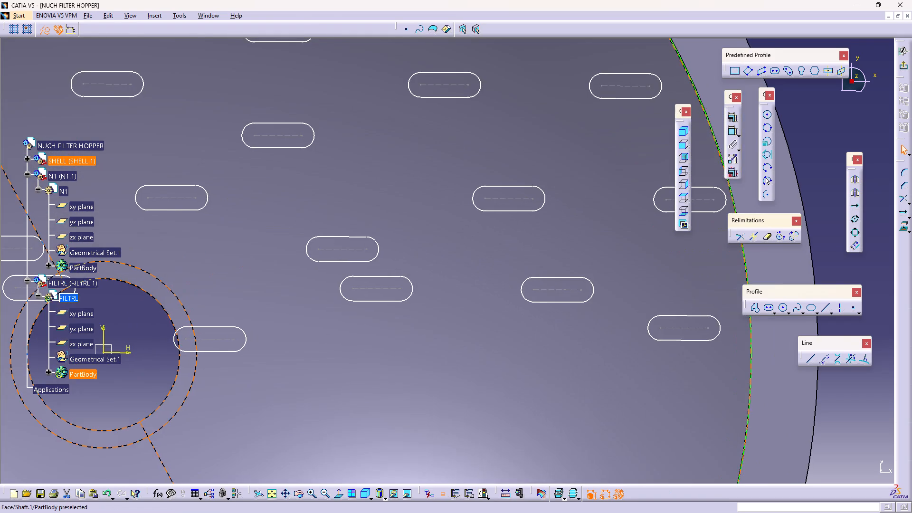
pyautogui.moveTo(217, 283); pyautogui.dragTo(408, 283, button='middle')
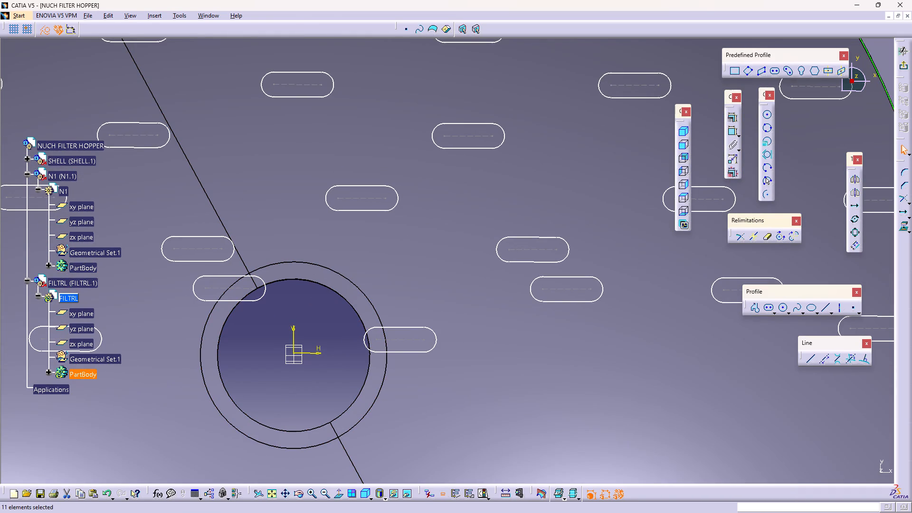
pyautogui.moveTo(282, 292); pyautogui.dragTo(608, 310)
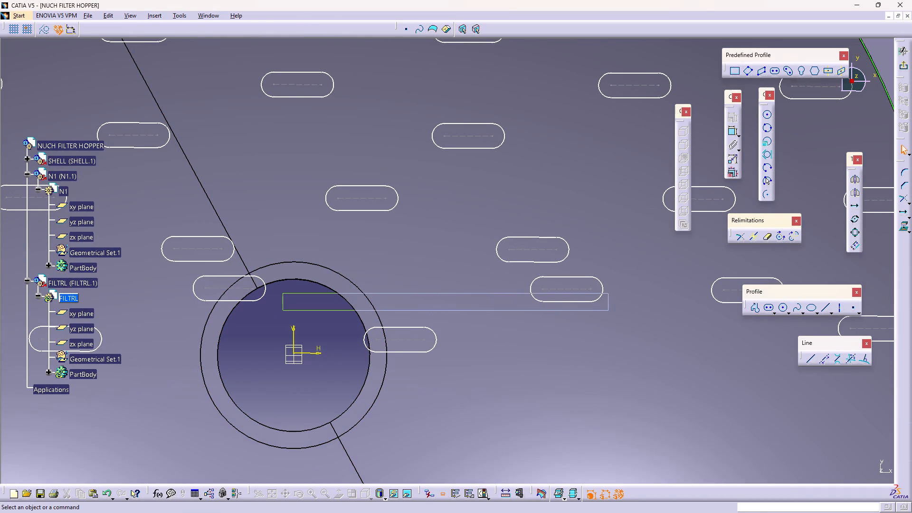
pyautogui.moveTo(608, 310); pyautogui.dragTo(300, 303)
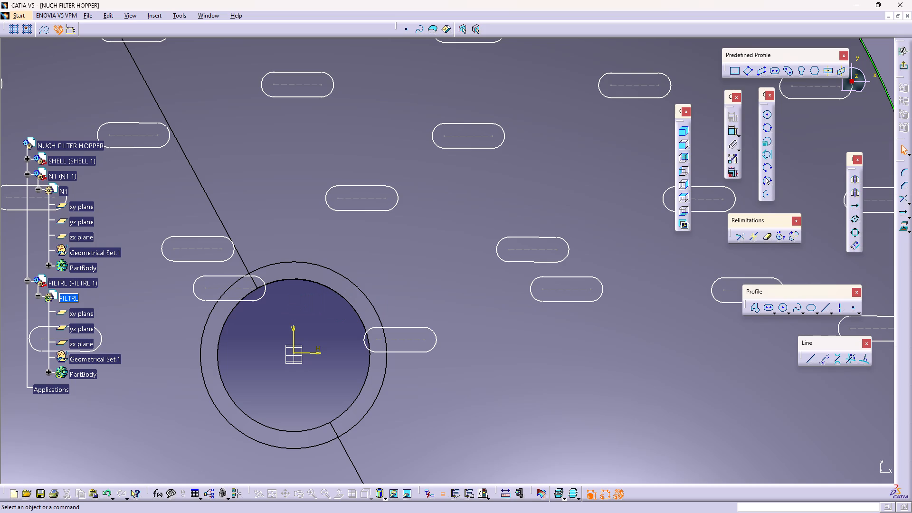
pyautogui.moveTo(288, 283); pyautogui.dragTo(620, 307)
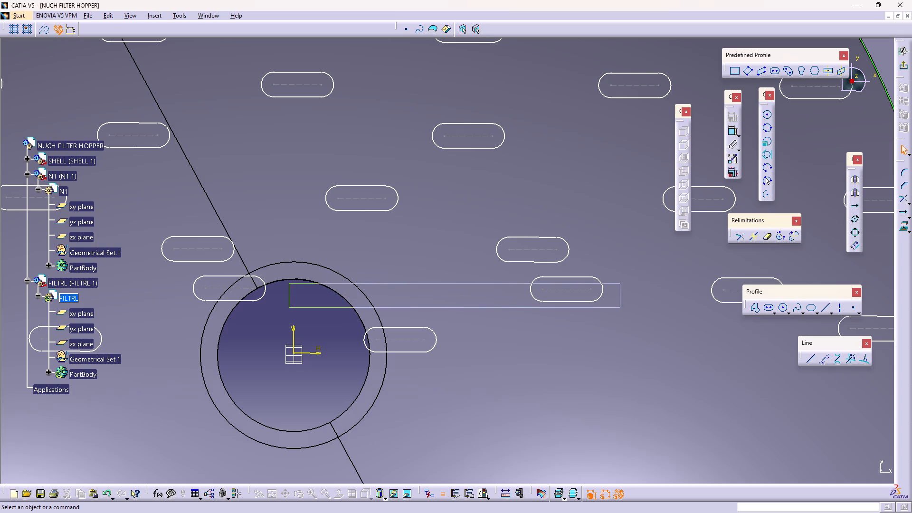
pyautogui.moveTo(620, 307); pyautogui.dragTo(622, 307)
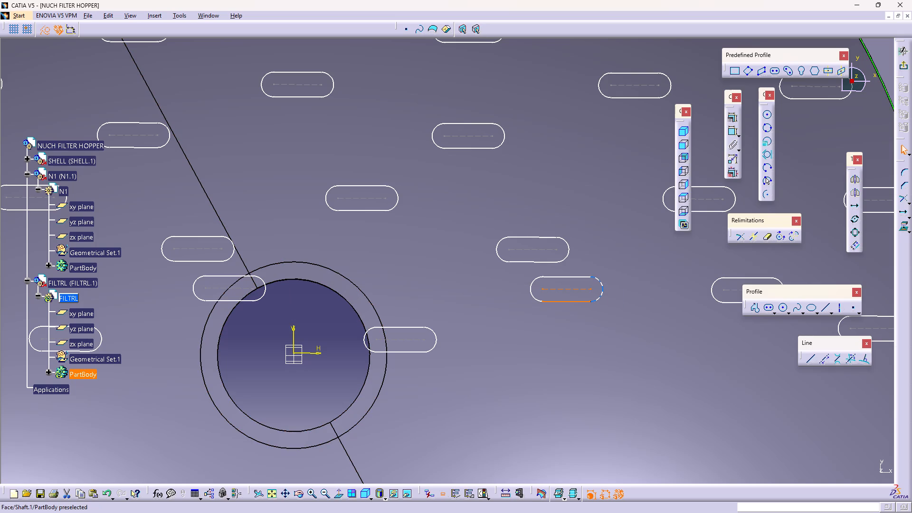
pyautogui.keyDown('ctrl'); pyautogui.click(603, 291); pyautogui.keyUp('ctrl')
pyautogui.keyDown('ctrl'); pyautogui.click(530, 289); pyautogui.keyUp('ctrl')
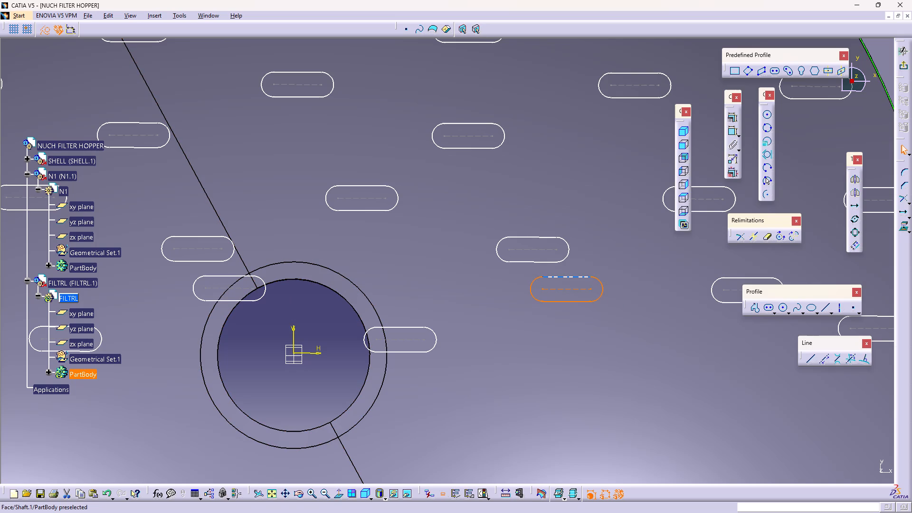
pyautogui.keyDown('ctrl'); pyautogui.click(572, 275); pyautogui.keyUp('ctrl')
pyautogui.moveTo(603, 294); pyautogui.dragTo(618, 370, button='middle')
pyautogui.rightClick(575, 301)
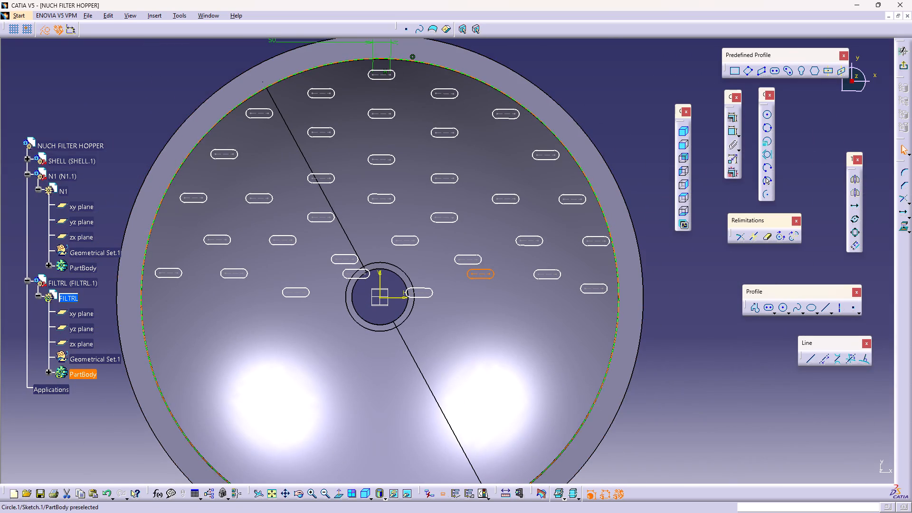
pyautogui.click(849, 207)
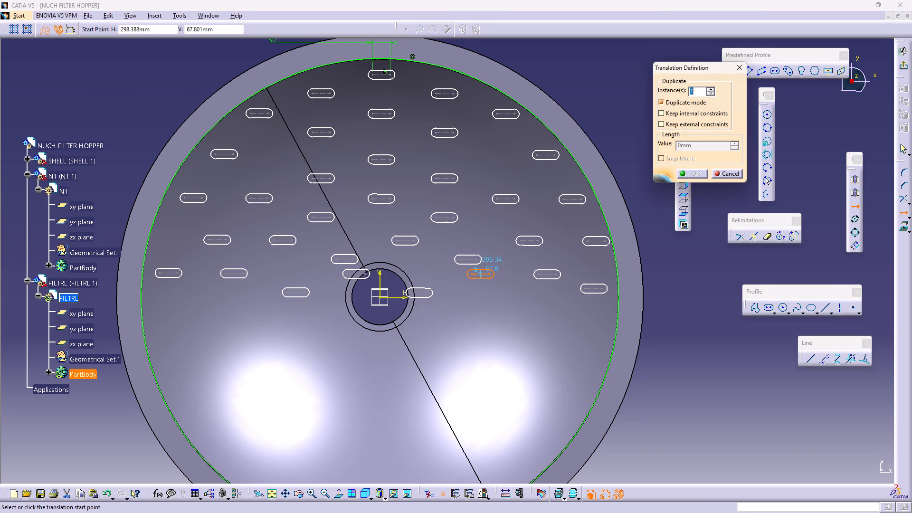
pyautogui.click(481, 275)
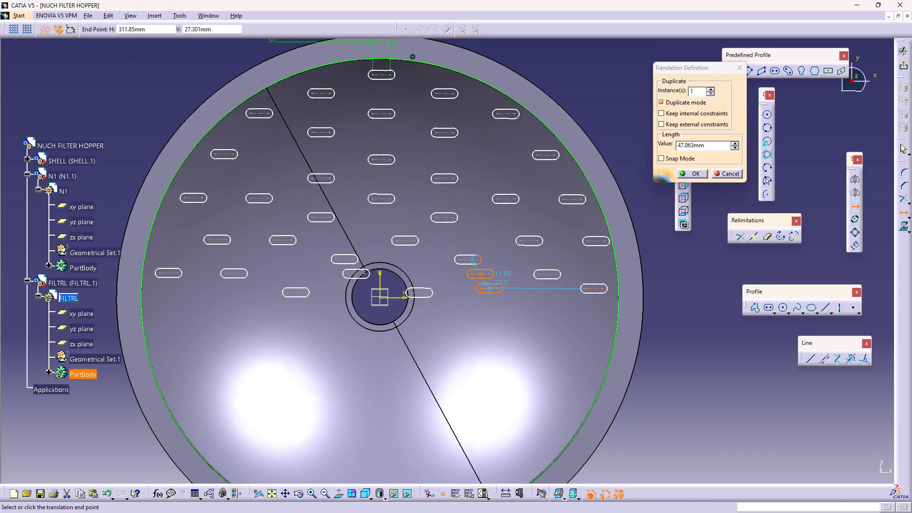
pyautogui.click(494, 292)
# Delete the original elongated hole lying between the new duplicate and the hole above it, including its centre line and both arcs.
pyautogui.moveTo(452, 296); pyautogui.dragTo(420, 184, button='middle')
pyautogui.rightClick(437, 258)
pyautogui.moveTo(432, 214); pyautogui.dragTo(351, 219, button='middle')
pyautogui.rightClick(358, 266)
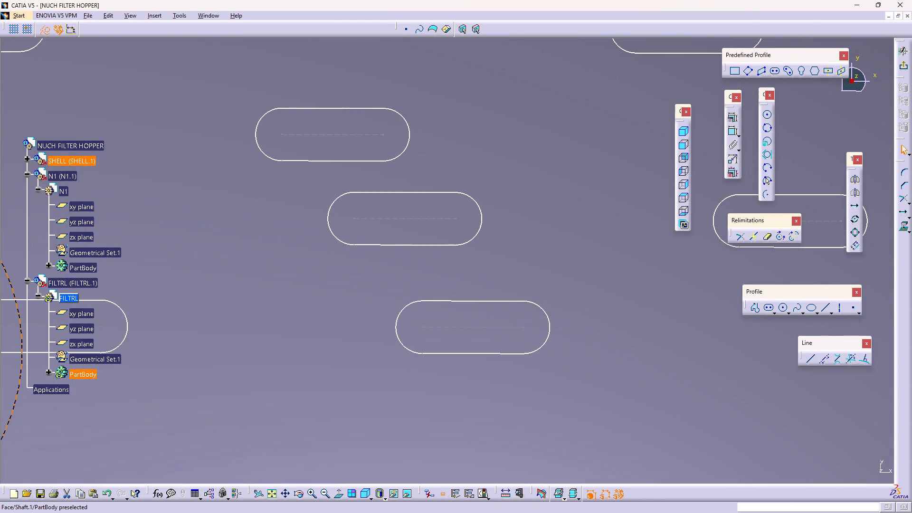
pyautogui.click(389, 192)
pyautogui.press('Delete')
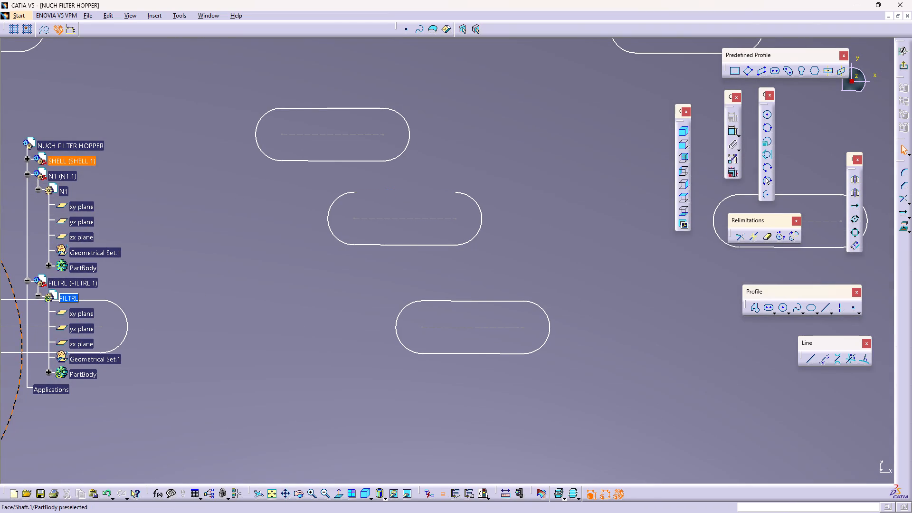
pyautogui.click(393, 221)
pyautogui.click(398, 218)
pyautogui.press('Delete')
pyautogui.click(478, 205)
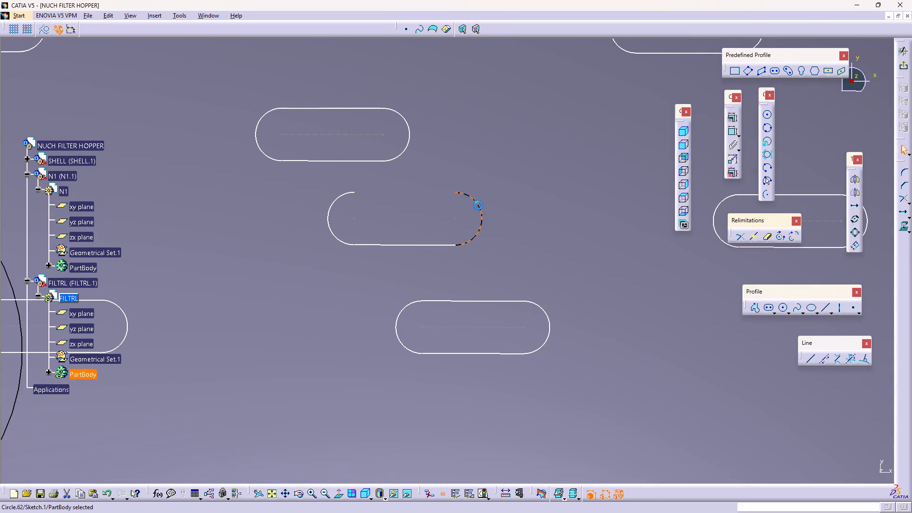
pyautogui.press('Delete')
pyautogui.click(428, 244)
pyautogui.press('Delete')
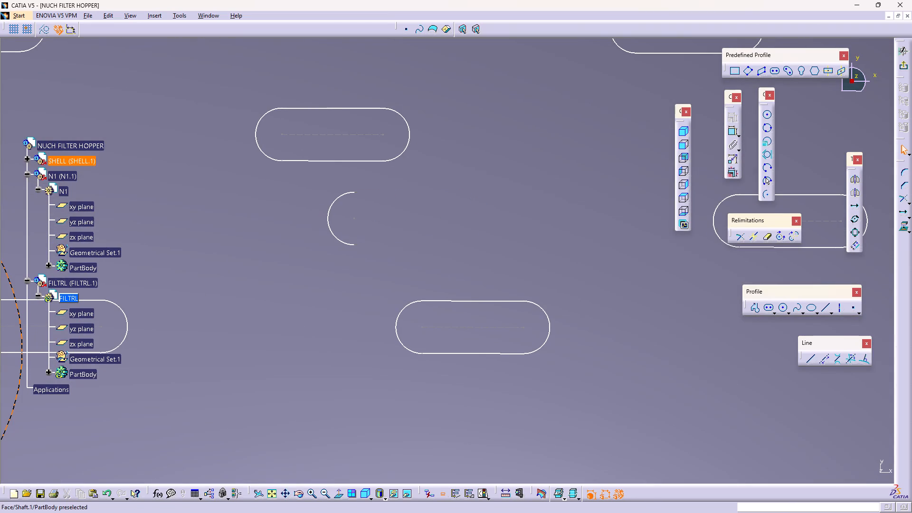
pyautogui.click(330, 220)
pyautogui.press('Delete')
# Delete the elongated hole overlapping the central opening's upper-left rim.
pyautogui.moveTo(324, 225); pyautogui.dragTo(513, 285, button='middle')
pyautogui.rightClick(485, 210)
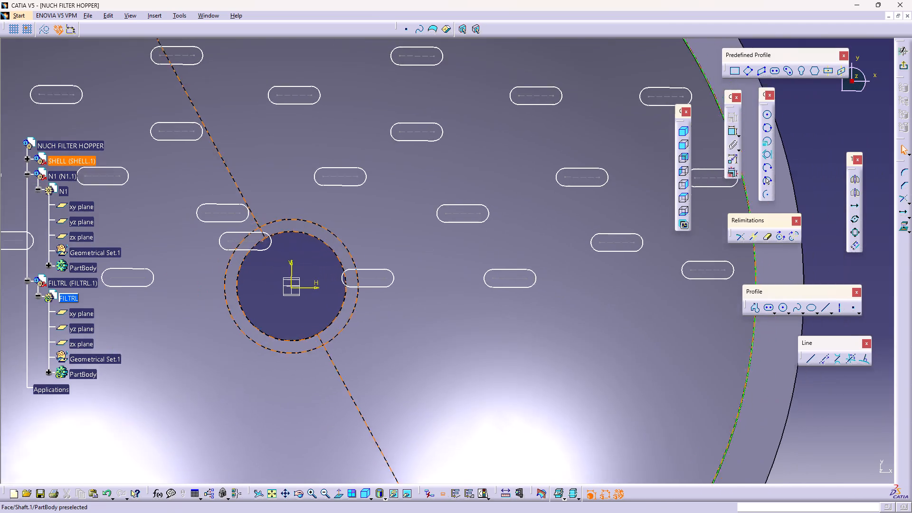
pyautogui.moveTo(513, 285); pyautogui.dragTo(520, 295, button='middle')
pyautogui.moveTo(321, 240); pyautogui.dragTo(461, 256, button='middle')
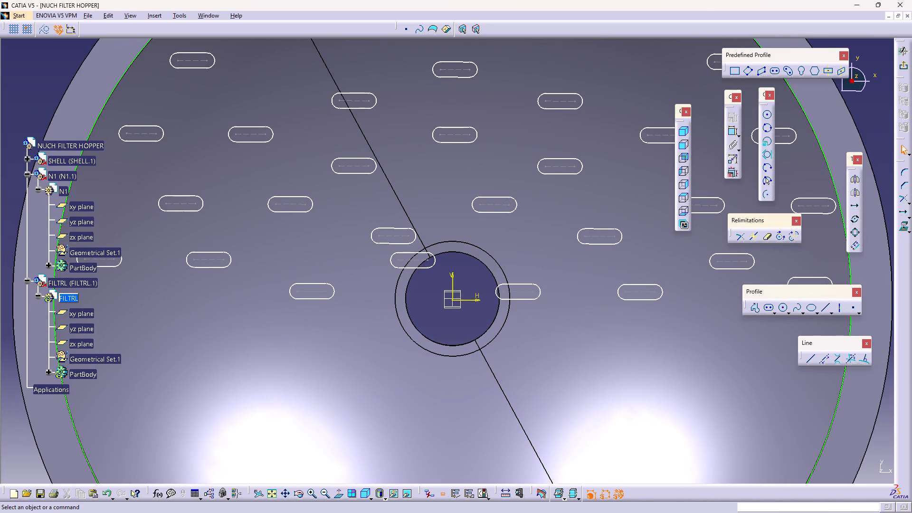
pyautogui.moveTo(439, 289); pyautogui.dragTo(386, 250)
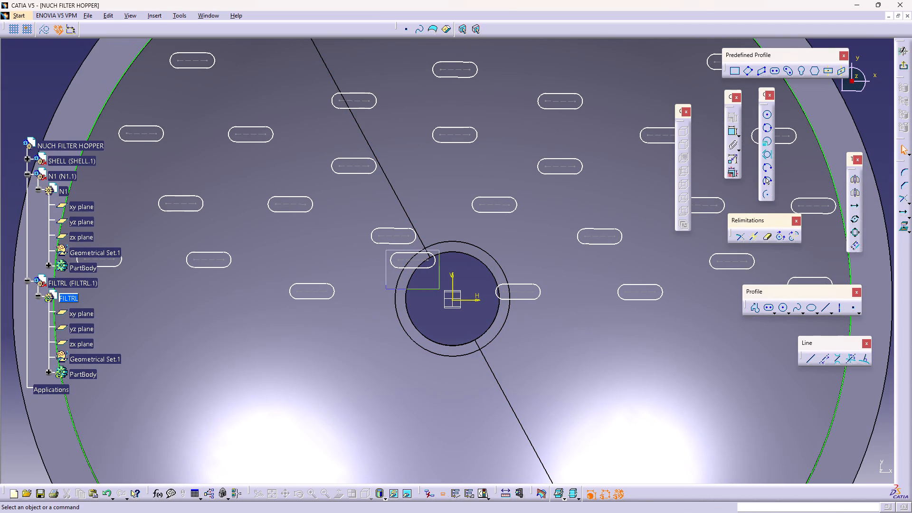
pyautogui.moveTo(386, 250); pyautogui.dragTo(383, 250)
pyautogui.press('Delete')
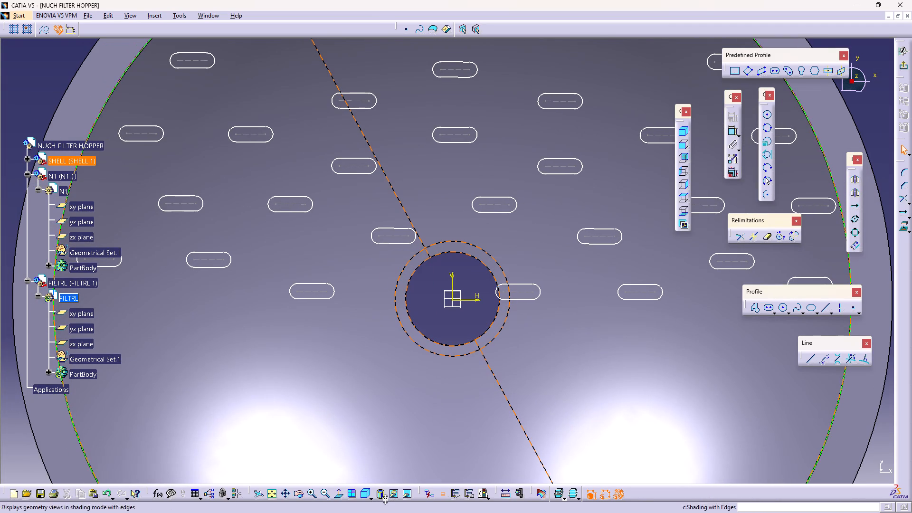
# Move the elongated hole overlapping the central opening's right rim up and slightly to the right, clear of the inner circle.
pyautogui.click(342, 494)
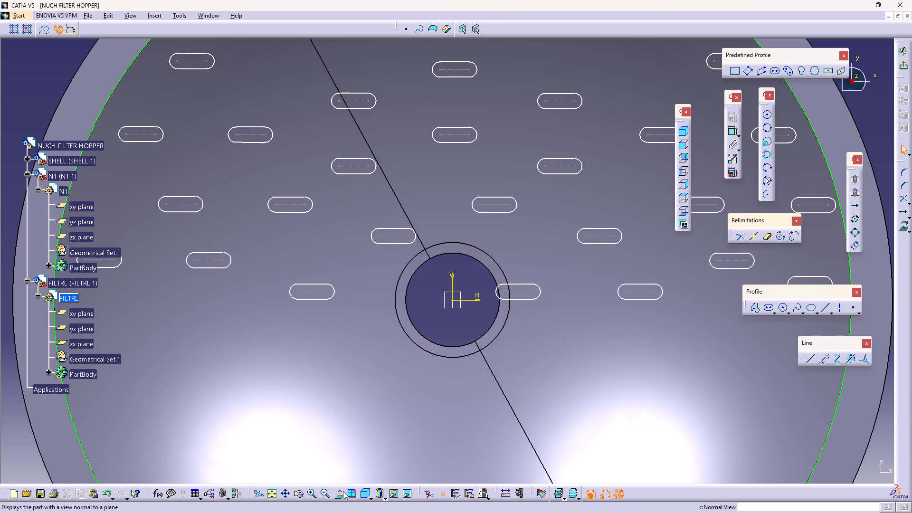
pyautogui.moveTo(456, 319); pyautogui.dragTo(453, 348, button='middle')
pyautogui.rightClick(436, 308)
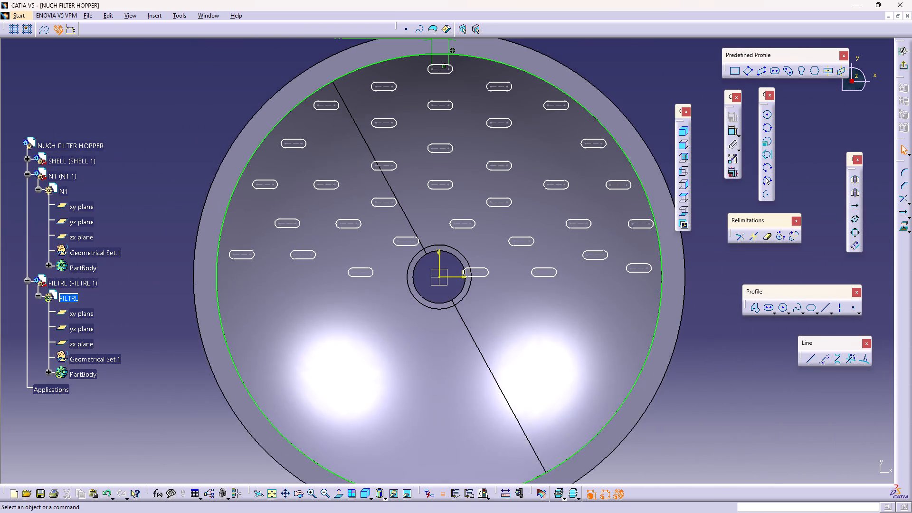
pyautogui.moveTo(453, 348); pyautogui.dragTo(456, 372, button='middle')
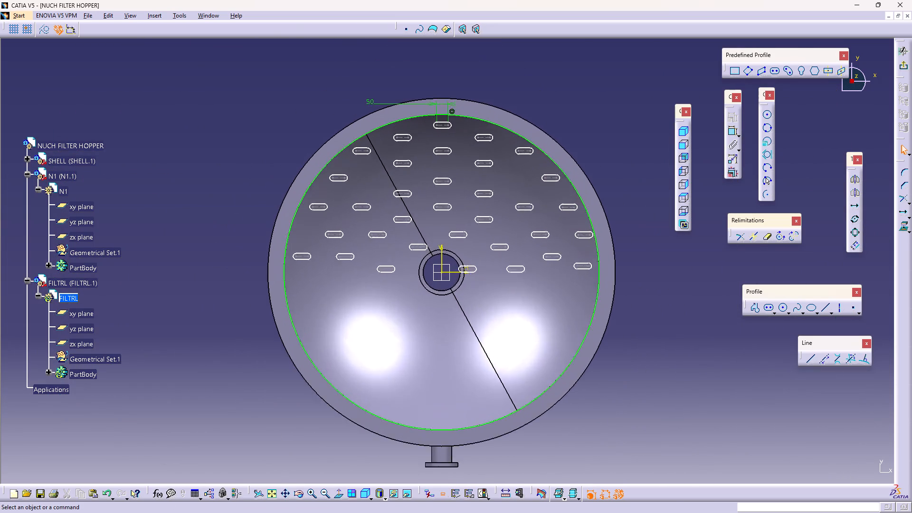
pyautogui.moveTo(456, 372); pyautogui.dragTo(435, 263, button='middle')
pyautogui.moveTo(412, 262); pyautogui.dragTo(589, 328)
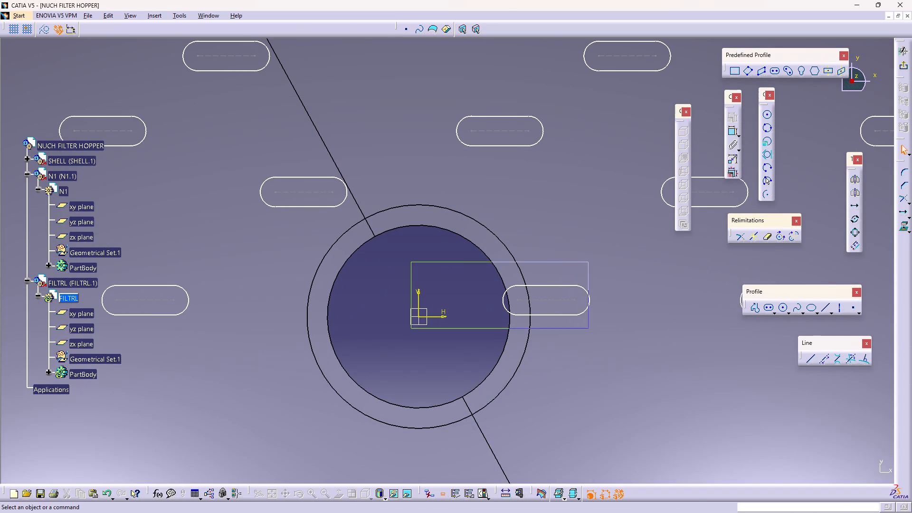
pyautogui.moveTo(589, 328); pyautogui.dragTo(617, 335)
pyautogui.moveTo(544, 300); pyautogui.dragTo(552, 266)
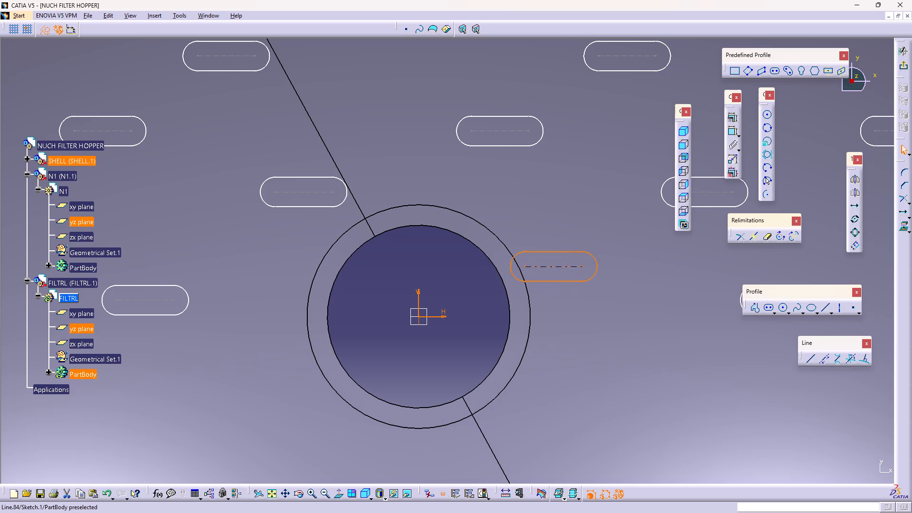
pyautogui.moveTo(552, 266); pyautogui.dragTo(557, 266)
# Nudge the duplicated elongated hole right of the central opening slightly up and to the right.
pyautogui.moveTo(456, 302); pyautogui.dragTo(406, 322, button='middle')
pyautogui.rightClick(379, 282)
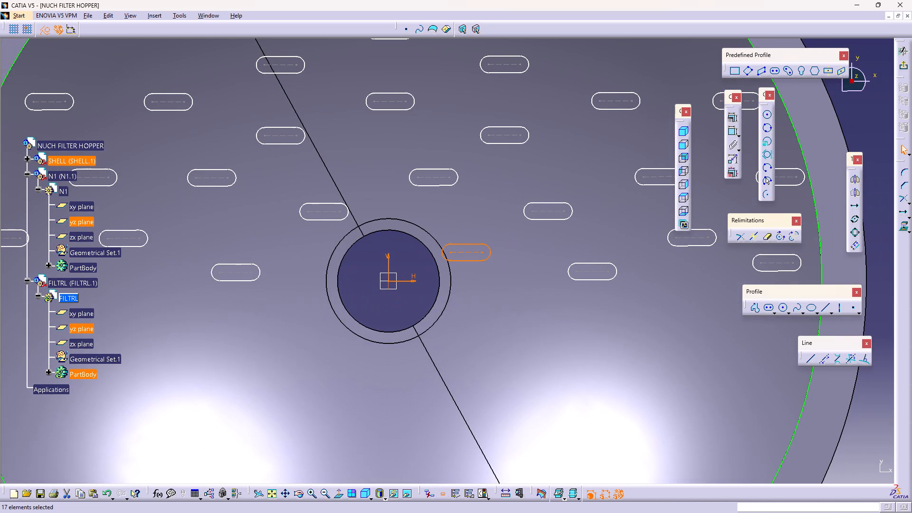
pyautogui.moveTo(395, 319); pyautogui.dragTo(352, 313, button='middle')
pyautogui.click(377, 249)
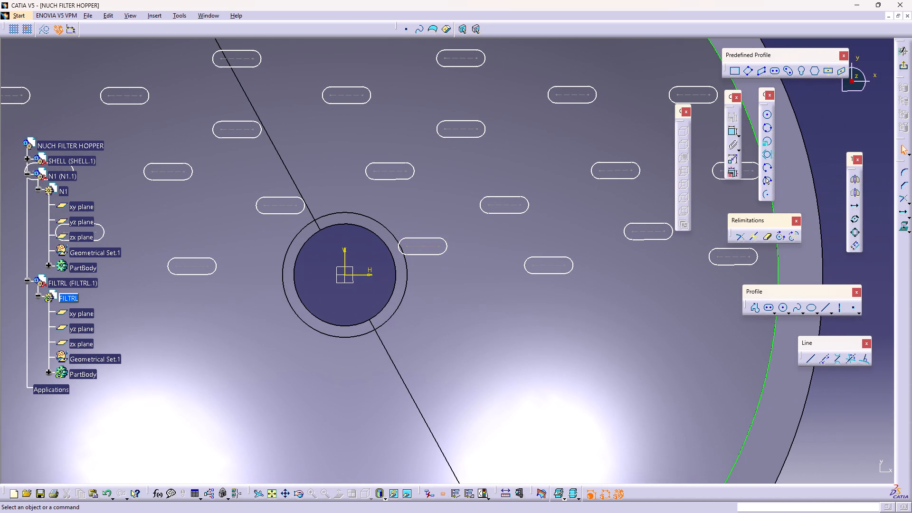
pyautogui.moveTo(380, 262); pyautogui.dragTo(593, 286)
pyautogui.keyDown('ctrl'); pyautogui.click(544, 258); pyautogui.keyUp('ctrl')
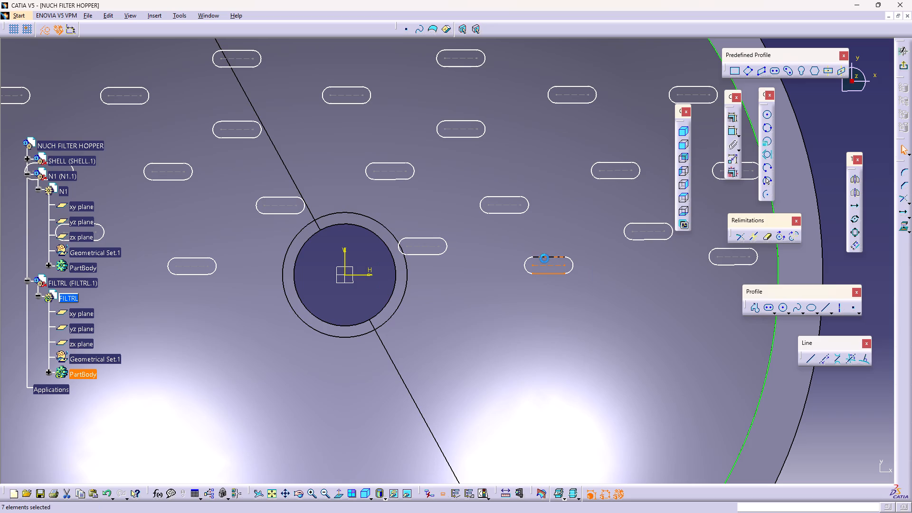
pyautogui.keyDown('ctrl'); pyautogui.click(571, 266); pyautogui.keyUp('ctrl')
pyautogui.keyDown('ctrl'); pyautogui.click(523, 267); pyautogui.keyUp('ctrl')
pyautogui.moveTo(547, 266); pyautogui.dragTo(551, 256)
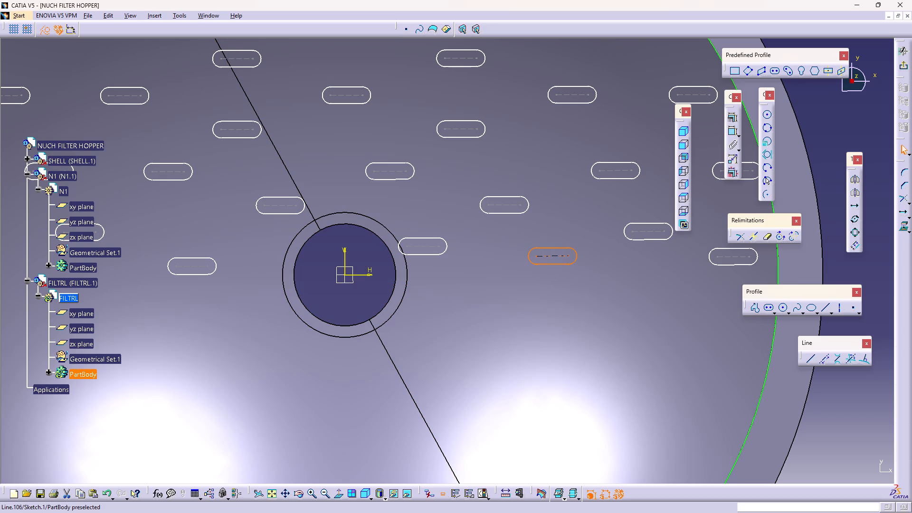
# Move the lowest elongated hole left of the central opening up and slightly to the right.
pyautogui.moveTo(371, 290); pyautogui.dragTo(544, 300, button='middle')
pyautogui.click(494, 263)
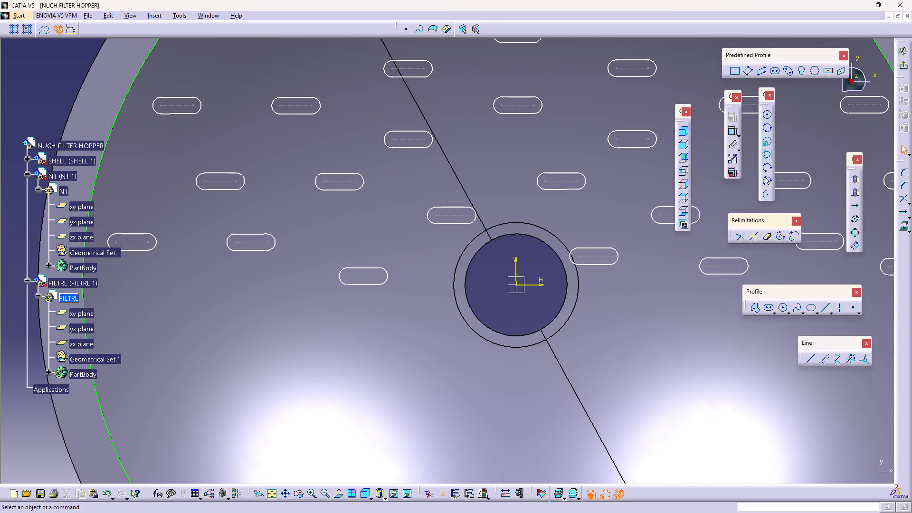
pyautogui.moveTo(494, 263); pyautogui.dragTo(313, 294)
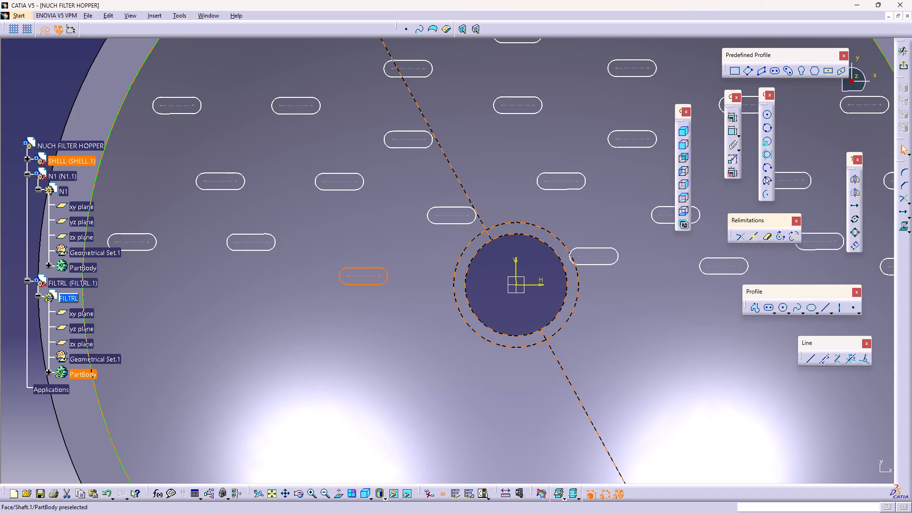
pyautogui.moveTo(362, 275); pyautogui.dragTo(367, 255)
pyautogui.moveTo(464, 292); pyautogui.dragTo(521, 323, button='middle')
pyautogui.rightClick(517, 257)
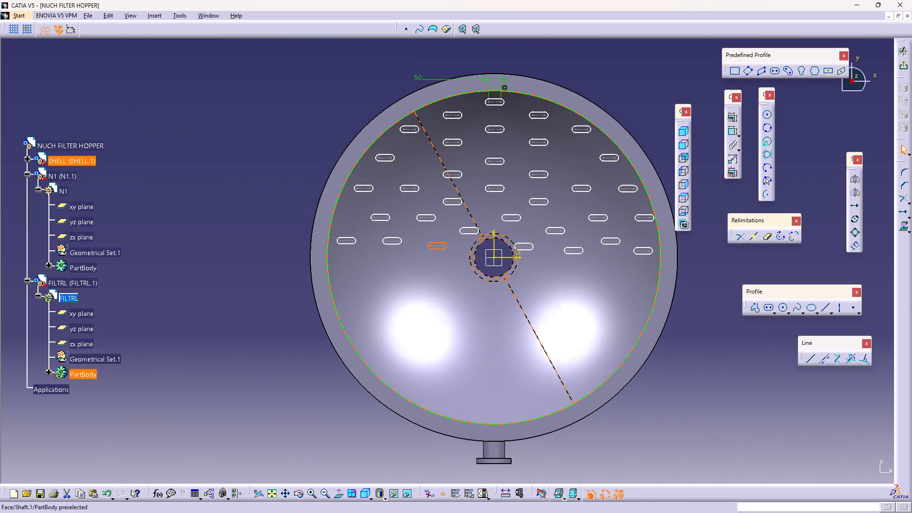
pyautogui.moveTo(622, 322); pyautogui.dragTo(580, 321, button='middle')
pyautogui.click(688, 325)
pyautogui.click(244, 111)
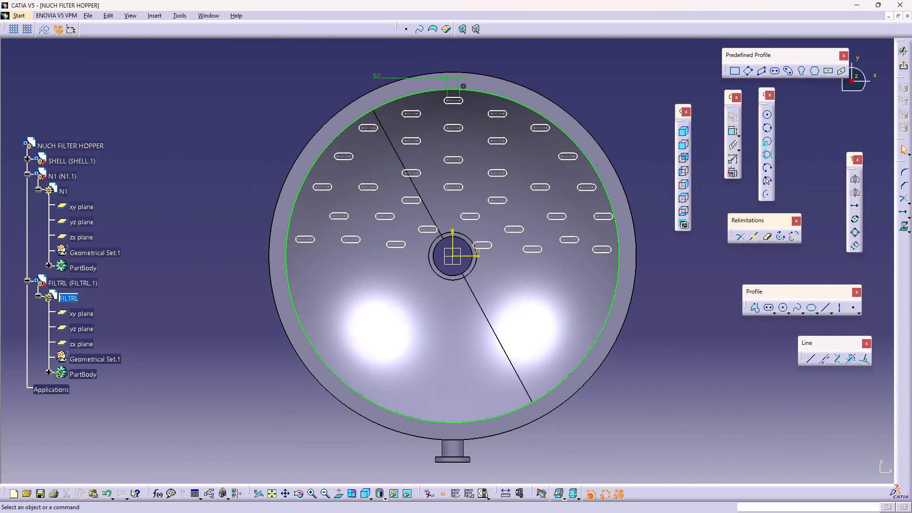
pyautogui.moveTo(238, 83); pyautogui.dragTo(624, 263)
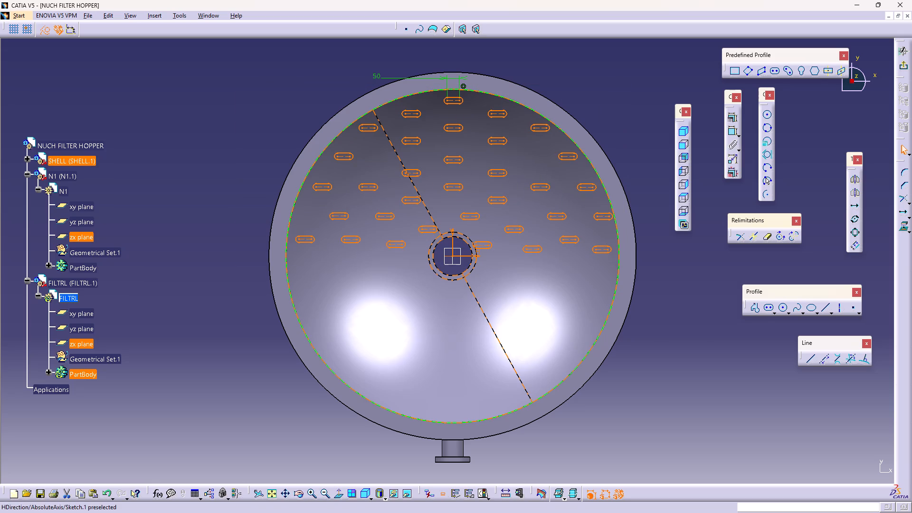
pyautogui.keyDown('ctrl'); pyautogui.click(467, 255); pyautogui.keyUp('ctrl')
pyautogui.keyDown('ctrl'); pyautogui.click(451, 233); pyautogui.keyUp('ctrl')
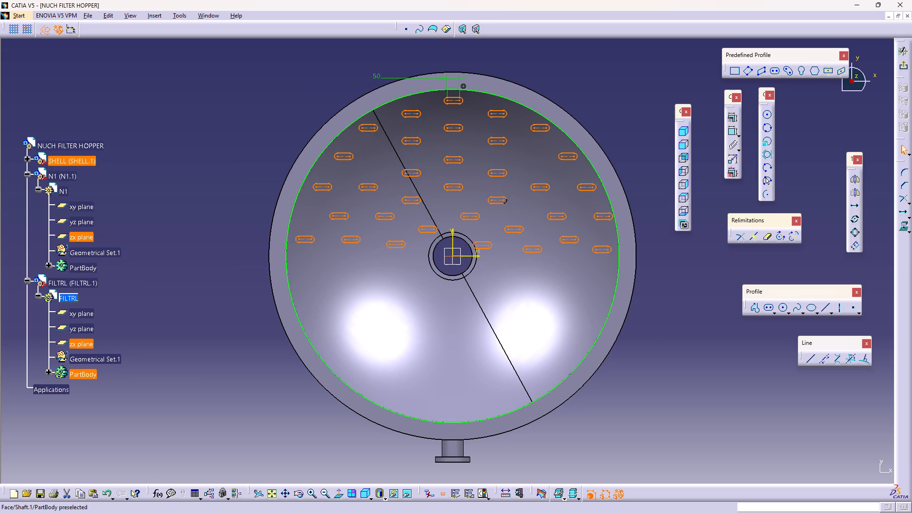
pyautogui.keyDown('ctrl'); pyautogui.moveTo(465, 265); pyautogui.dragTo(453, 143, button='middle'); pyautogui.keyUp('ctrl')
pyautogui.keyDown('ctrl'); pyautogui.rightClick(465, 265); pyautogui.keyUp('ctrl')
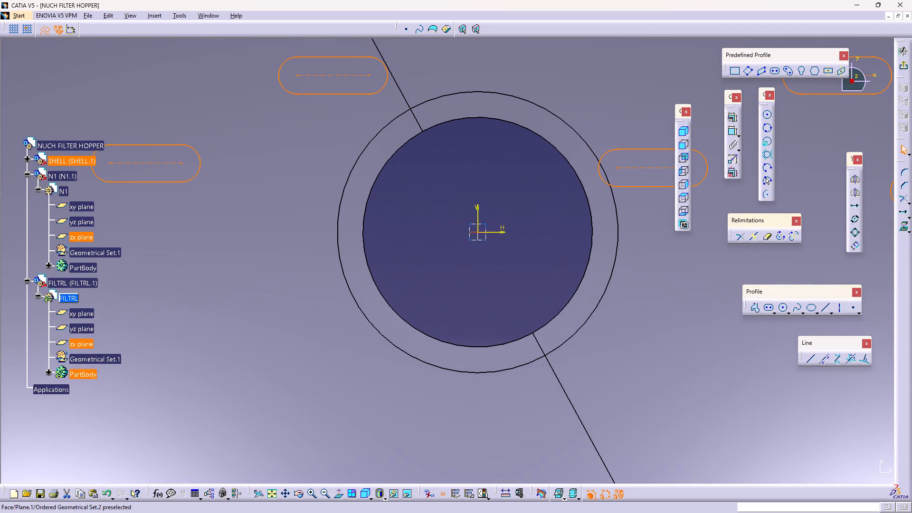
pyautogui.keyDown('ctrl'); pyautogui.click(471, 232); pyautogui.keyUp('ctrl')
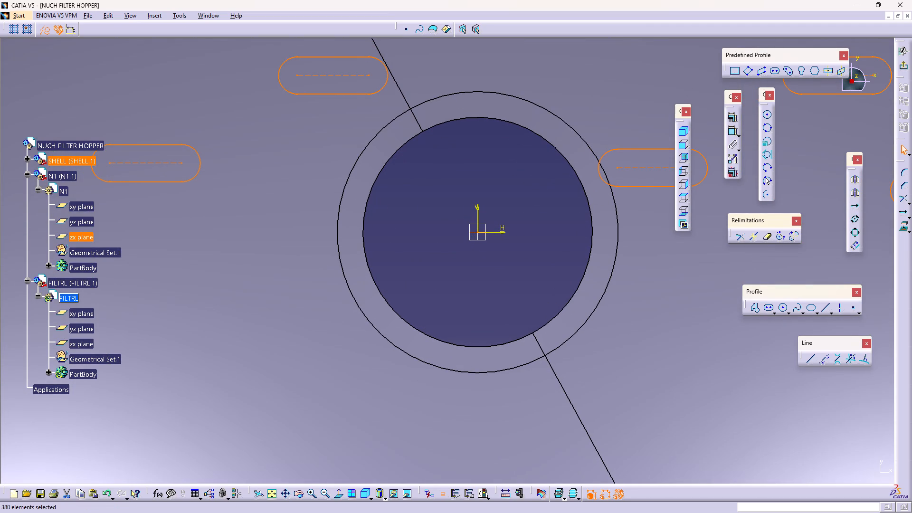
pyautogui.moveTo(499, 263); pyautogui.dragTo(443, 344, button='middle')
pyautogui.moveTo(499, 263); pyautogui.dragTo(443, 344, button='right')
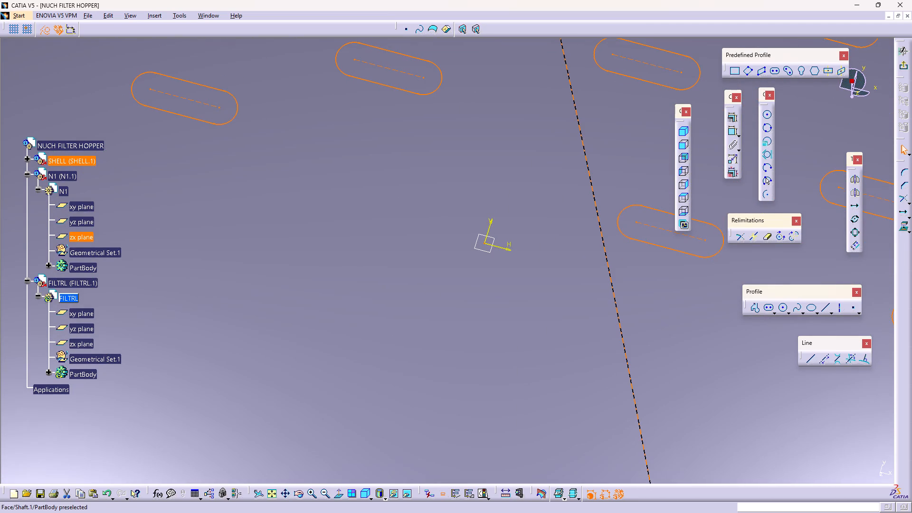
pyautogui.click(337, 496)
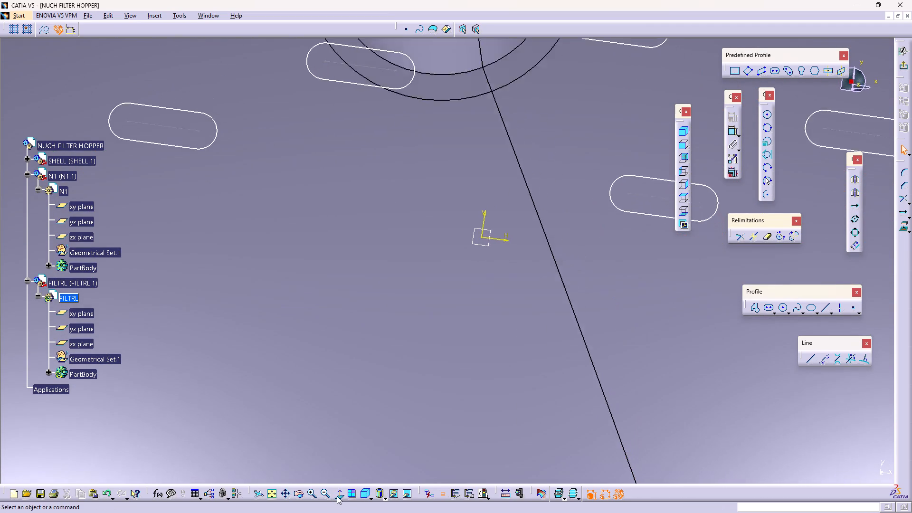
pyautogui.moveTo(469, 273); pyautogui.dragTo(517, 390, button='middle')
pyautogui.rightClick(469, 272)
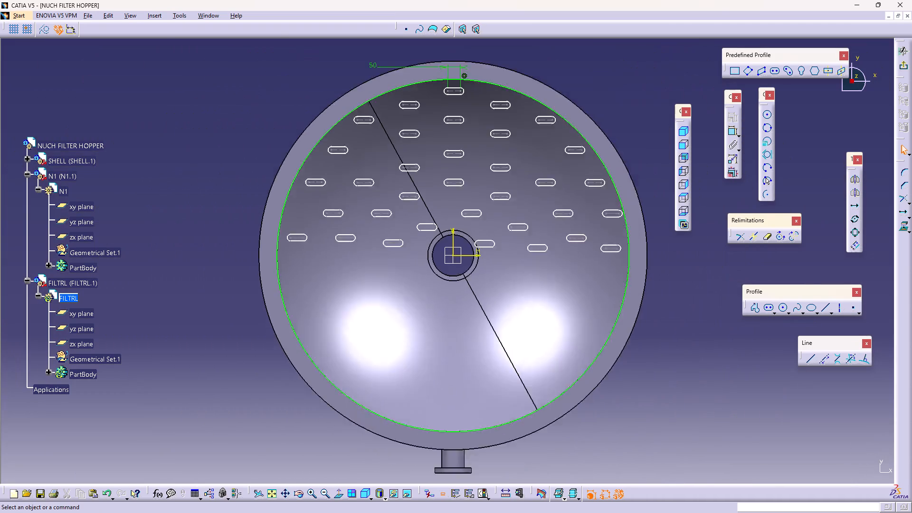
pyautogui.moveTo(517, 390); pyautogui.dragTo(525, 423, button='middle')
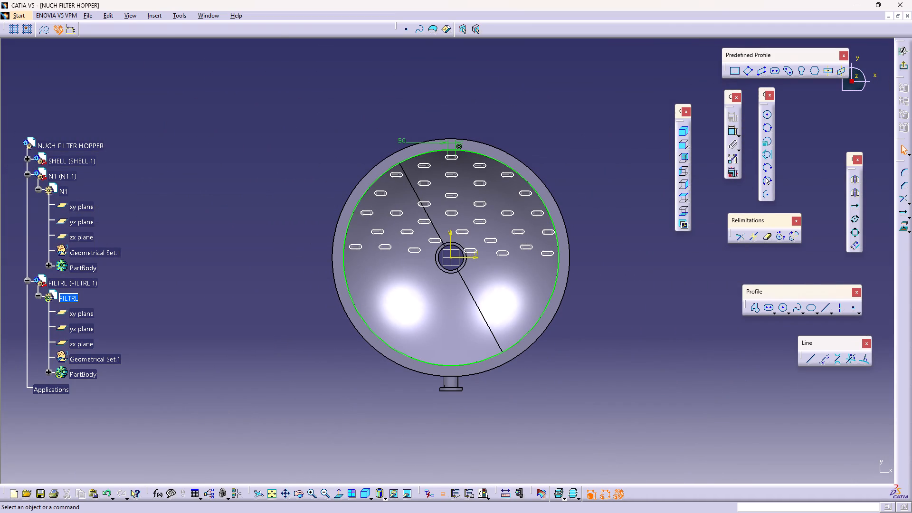
# Mirror all the elongated holes in the upper half of the plate sketch about the horizontal axis to fill the lower half.
pyautogui.moveTo(582, 261); pyautogui.dragTo(607, 303)
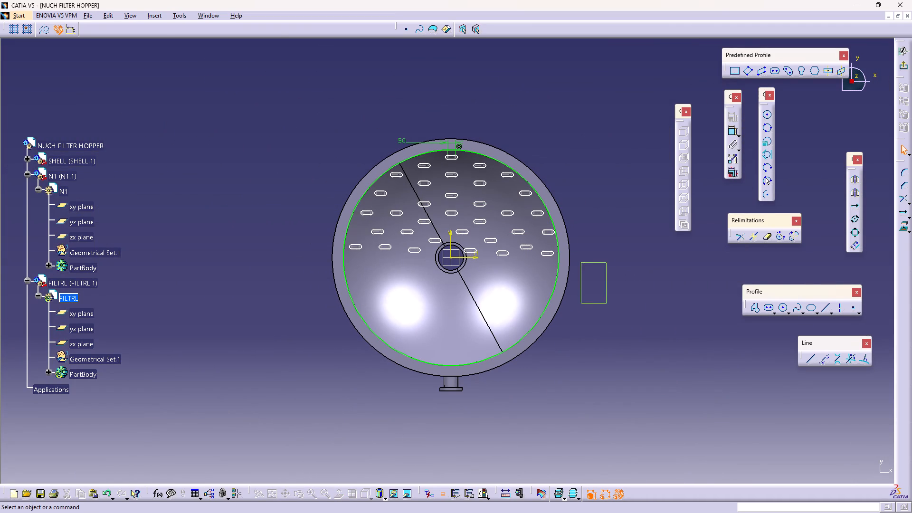
pyautogui.moveTo(607, 303); pyautogui.dragTo(609, 296)
pyautogui.moveTo(584, 251); pyautogui.dragTo(577, 207, button='middle')
pyautogui.rightClick(583, 251)
pyautogui.moveTo(568, 238); pyautogui.dragTo(471, 300, button='middle')
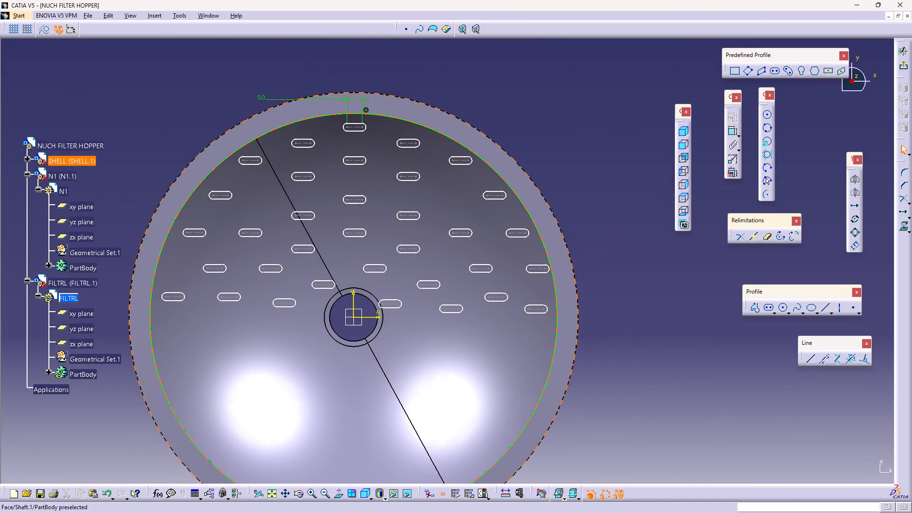
pyautogui.moveTo(588, 308); pyautogui.dragTo(567, 339)
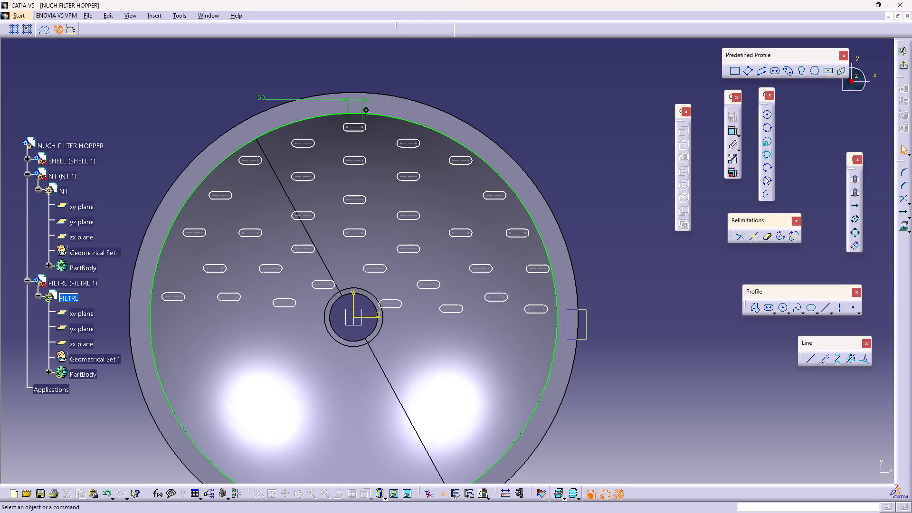
pyautogui.moveTo(567, 339); pyautogui.dragTo(593, 333)
pyautogui.moveTo(586, 323); pyautogui.dragTo(360, 246)
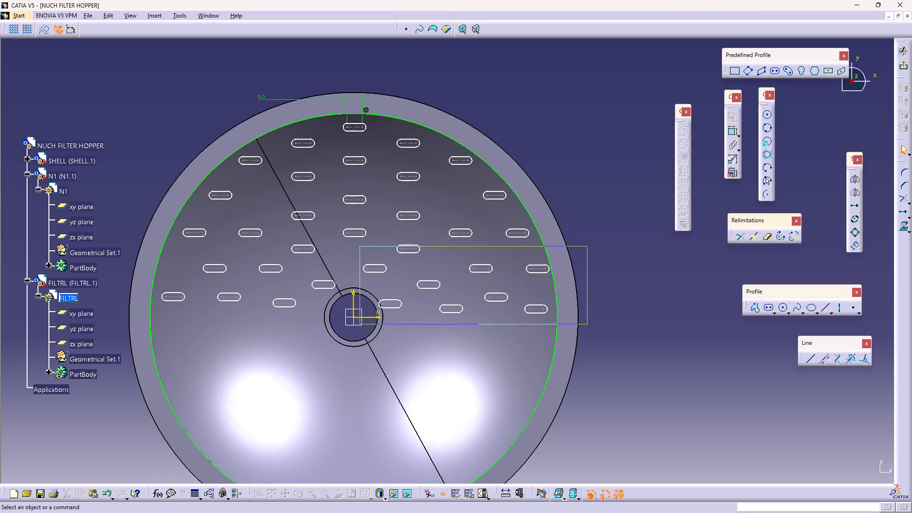
pyautogui.moveTo(360, 246); pyautogui.dragTo(597, 337)
pyautogui.moveTo(588, 316); pyautogui.dragTo(522, 317)
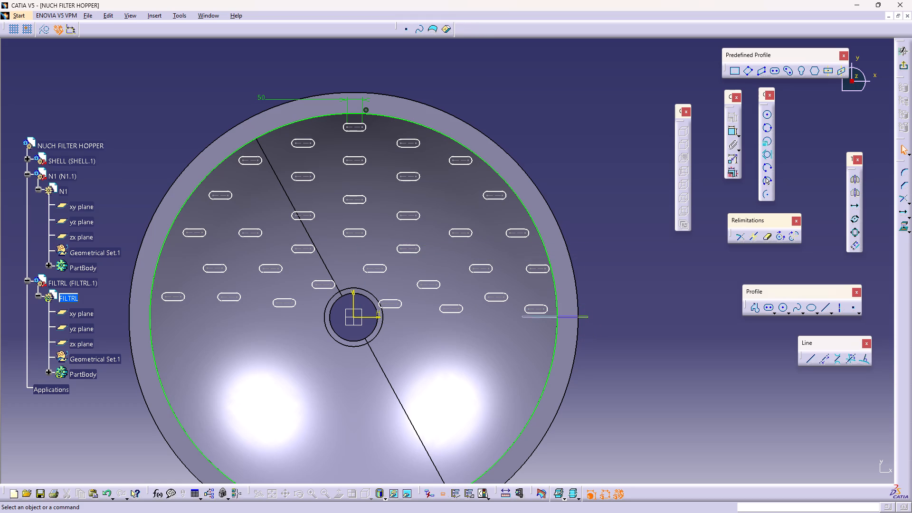
pyautogui.moveTo(522, 317); pyautogui.dragTo(178, 136)
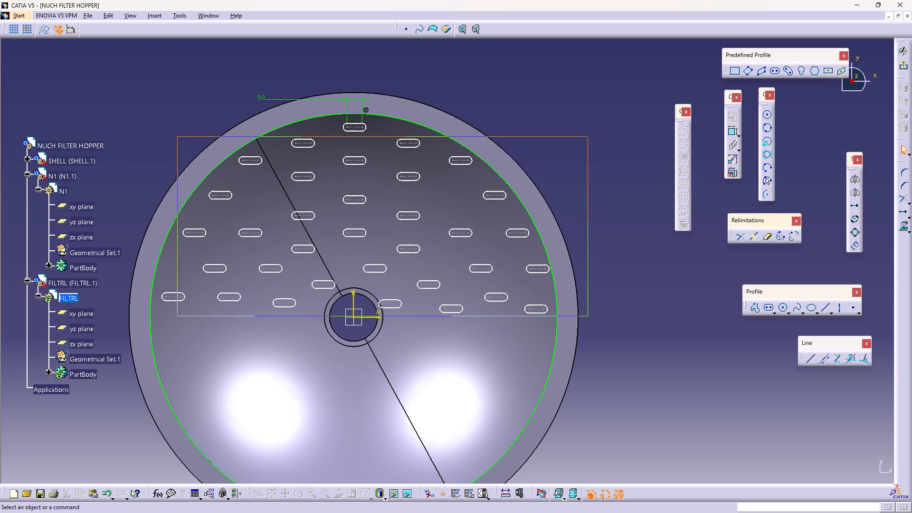
pyautogui.moveTo(178, 136); pyautogui.dragTo(129, 119)
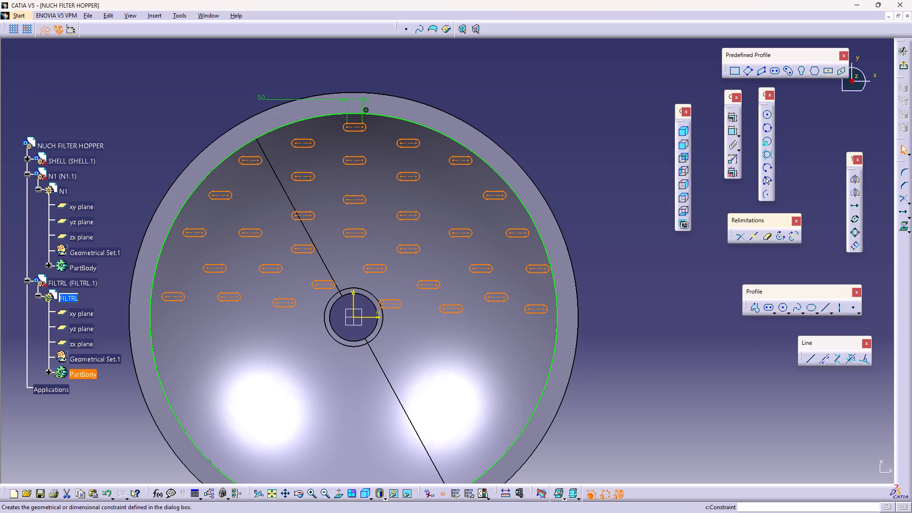
pyautogui.moveTo(628, 313); pyautogui.dragTo(650, 235, button='middle')
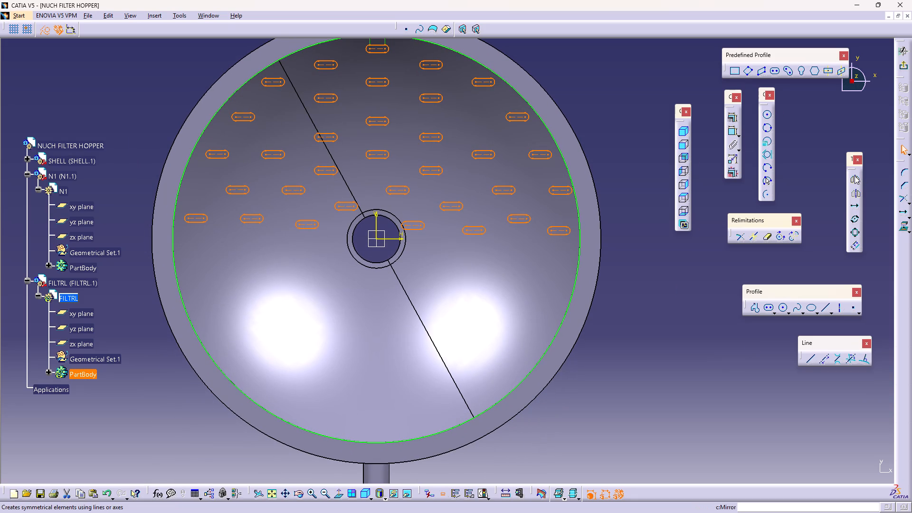
pyautogui.click(855, 176)
pyautogui.click(390, 240)
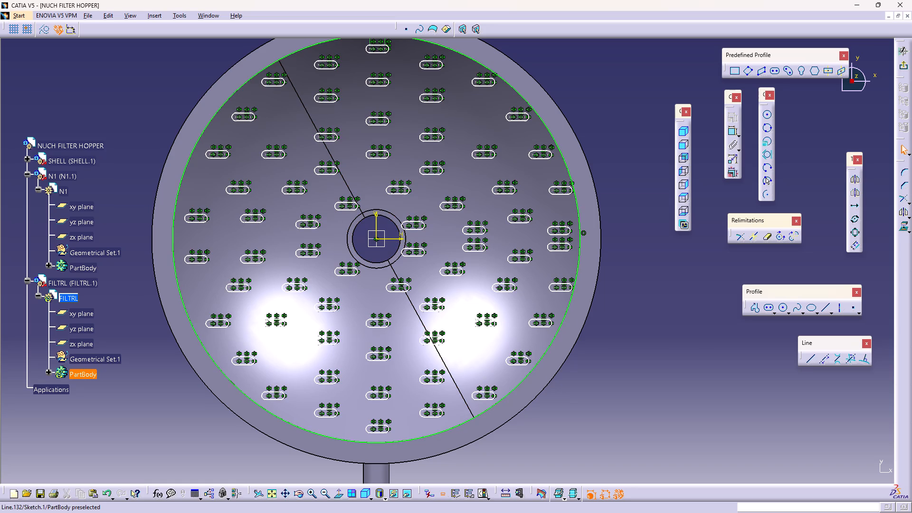
# Exit the sketch and extrude the perforated plate profile as a Pad with a length of 20 mm.
pyautogui.click(902, 70)
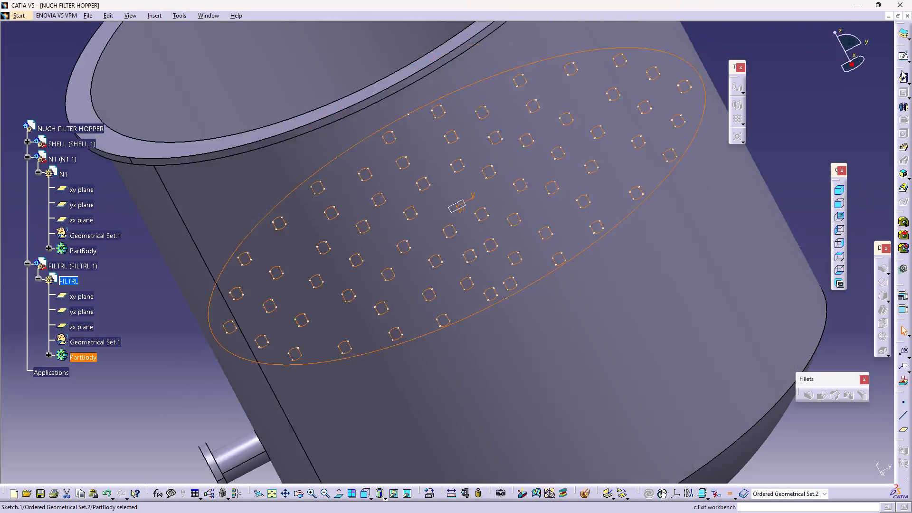
pyautogui.click(902, 80)
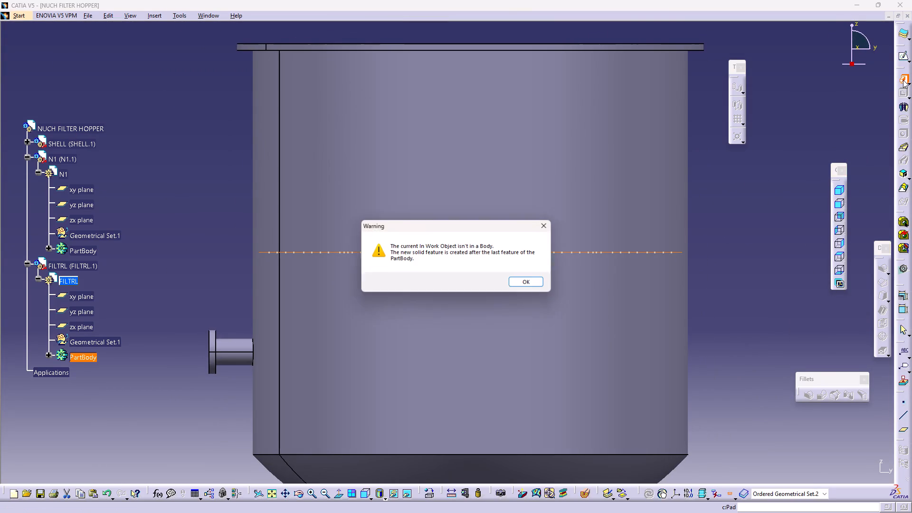
pyautogui.click(547, 279)
pyautogui.click(530, 286)
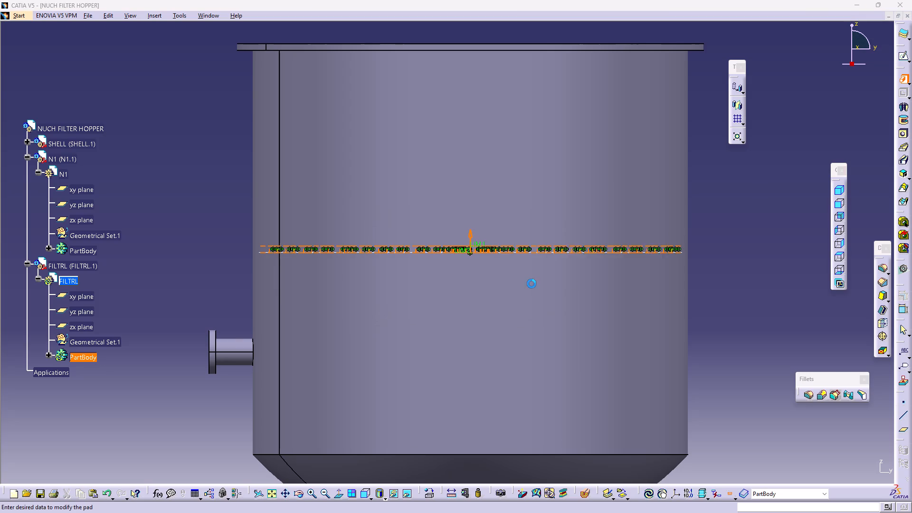
pyautogui.press('Return')
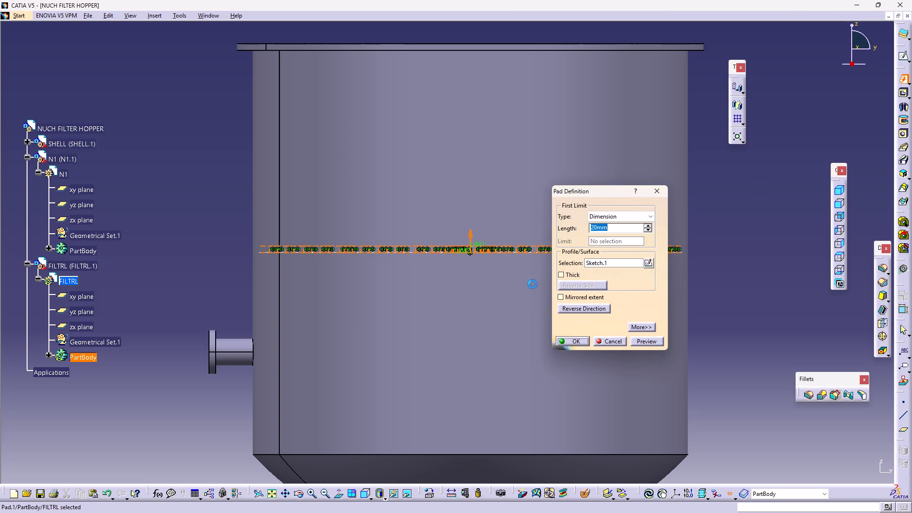
pyautogui.click(736, 254)
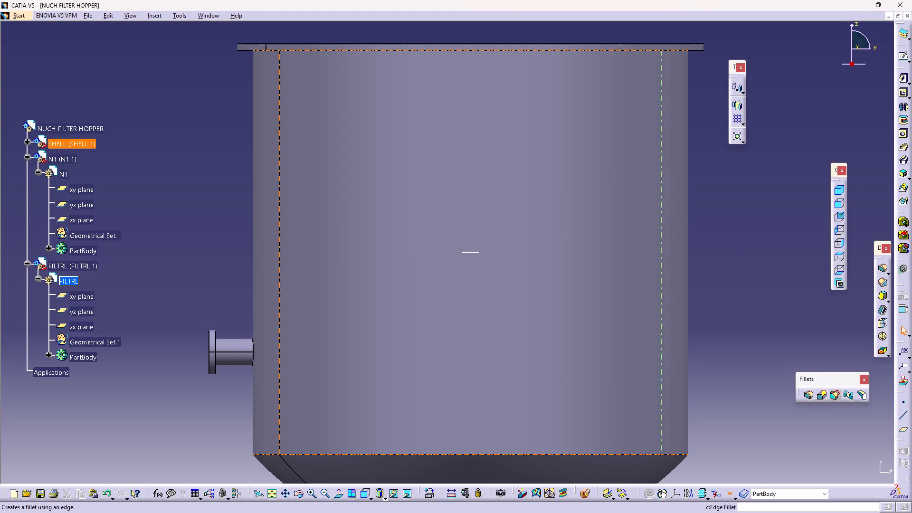
# Examine the perforated FILTRL plate inside the shell from above and from several angles.
pyautogui.moveTo(647, 206); pyautogui.dragTo(530, 432, button='middle')
pyautogui.moveTo(634, 211); pyautogui.dragTo(523, 407, button='right')
pyautogui.rightClick(514, 408)
pyautogui.moveTo(493, 317); pyautogui.dragTo(712, 352, button='middle')
pyautogui.moveTo(494, 320); pyautogui.dragTo(712, 352, button='right')
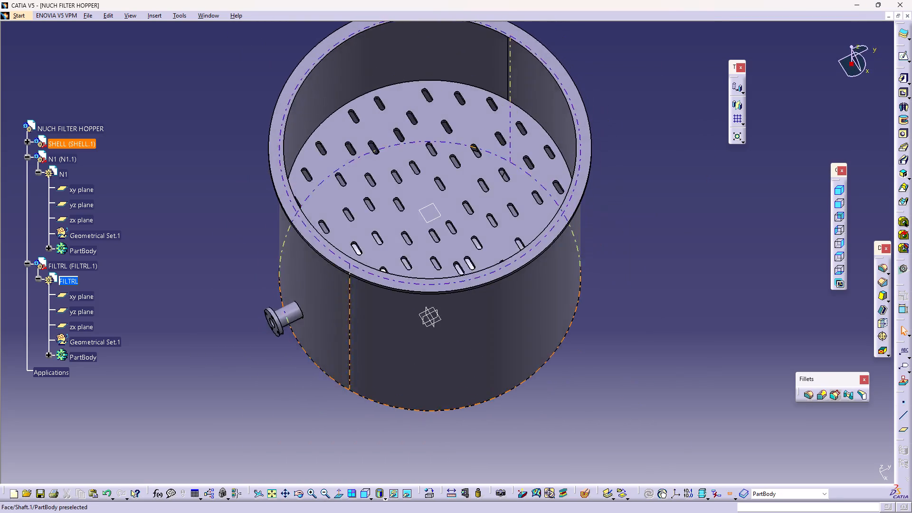
pyautogui.moveTo(712, 352); pyautogui.dragTo(738, 336, button='right')
pyautogui.moveTo(712, 352); pyautogui.dragTo(725, 329, button='middle')
pyautogui.moveTo(516, 276); pyautogui.dragTo(664, 378, button='middle')
pyautogui.moveTo(517, 298); pyautogui.dragTo(664, 378, button='right')
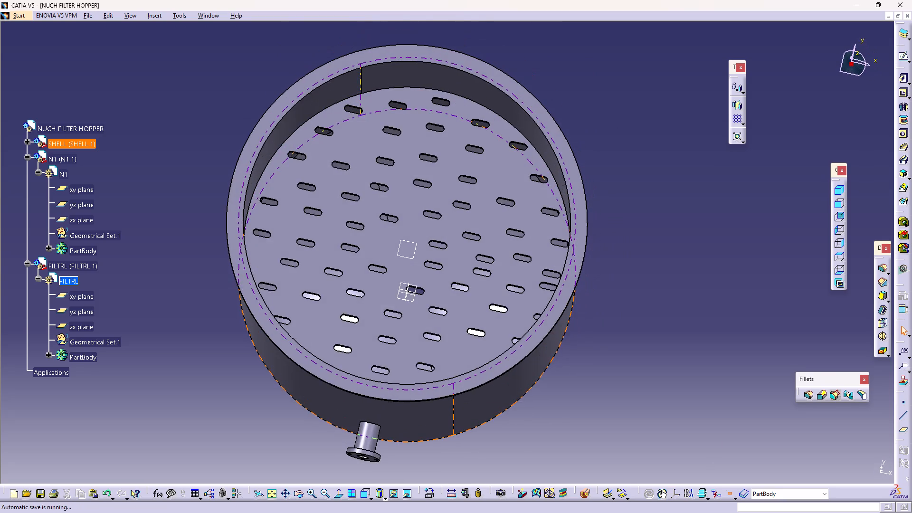
pyautogui.moveTo(664, 378); pyautogui.dragTo(676, 372, button='right')
pyautogui.moveTo(664, 378); pyautogui.dragTo(676, 372, button='middle')
pyautogui.doubleClick(627, 333)
pyautogui.moveTo(634, 328); pyautogui.dragTo(636, 323)
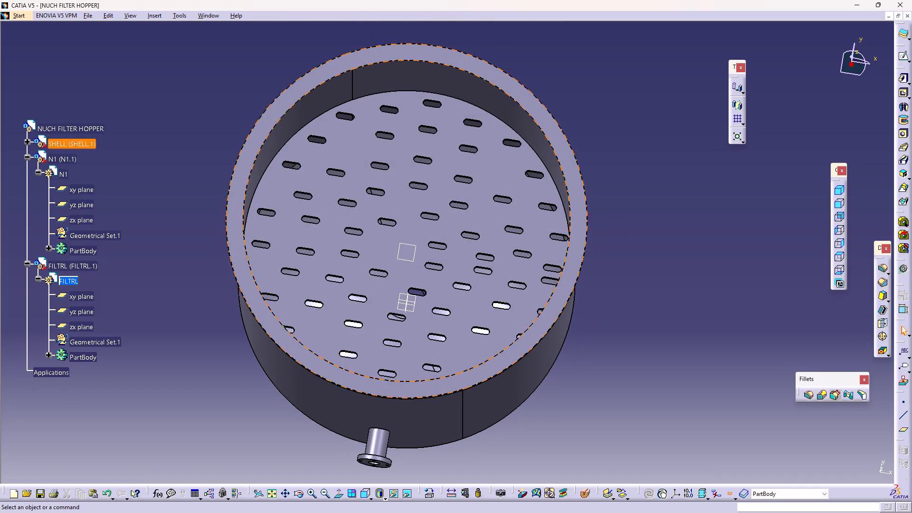
# Collapse the N1 and FILTRL branches in the specification tree.
pyautogui.click(24, 159)
pyautogui.click(27, 157)
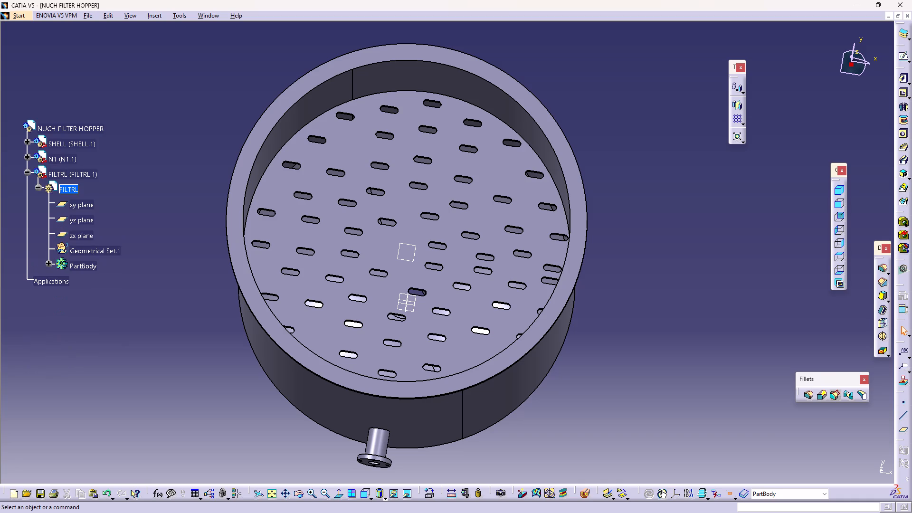
pyautogui.click(27, 176)
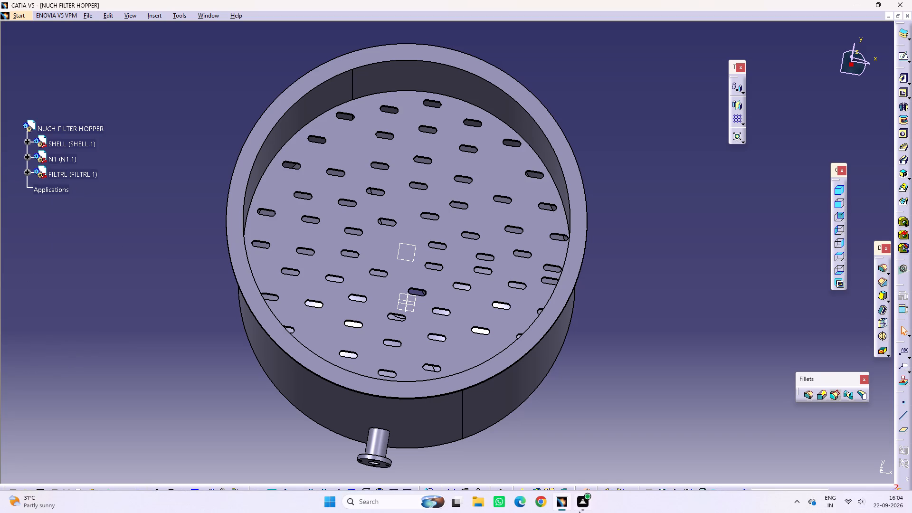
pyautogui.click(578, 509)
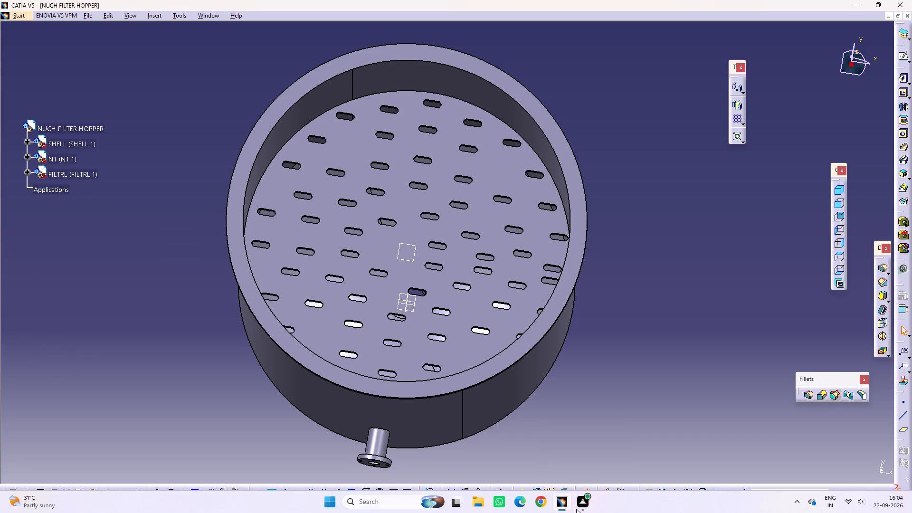
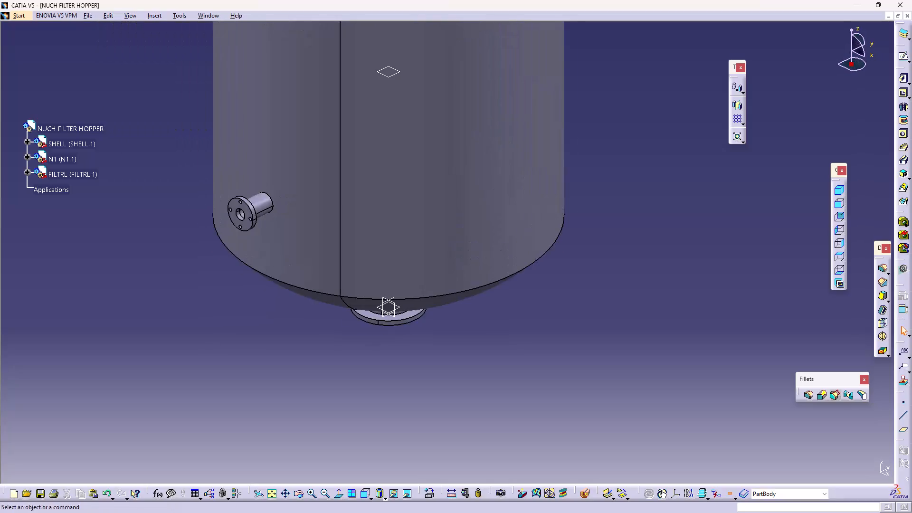
# Examine the hopper's outside from several angles, including the side nozzle, the dished bottom and the flanged bottom outlet.
pyautogui.moveTo(404, 217); pyautogui.dragTo(179, 64, button='middle')
pyautogui.moveTo(398, 248); pyautogui.dragTo(174, 64, button='right')
pyautogui.moveTo(537, 348); pyautogui.dragTo(566, 406, button='middle')
pyautogui.moveTo(490, 220); pyautogui.dragTo(566, 406, button='right')
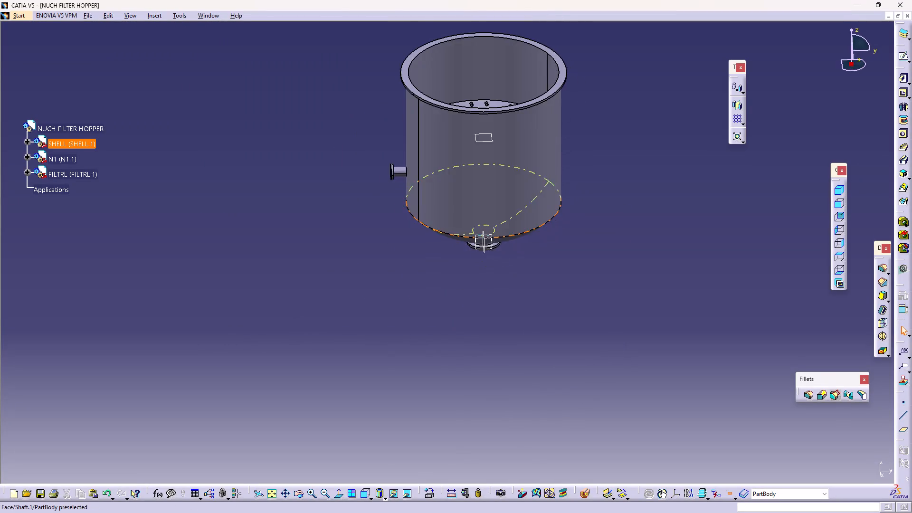
pyautogui.moveTo(566, 406); pyautogui.dragTo(721, 414, button='right')
pyautogui.moveTo(566, 406); pyautogui.dragTo(709, 401, button='middle')
pyautogui.moveTo(464, 298); pyautogui.dragTo(388, 397, button='middle')
pyautogui.moveTo(451, 350); pyautogui.dragTo(396, 435, button='right')
pyautogui.rightClick(389, 429)
pyautogui.moveTo(436, 368); pyautogui.dragTo(415, 246, button='middle')
pyautogui.moveTo(440, 381); pyautogui.dragTo(415, 246, button='right')
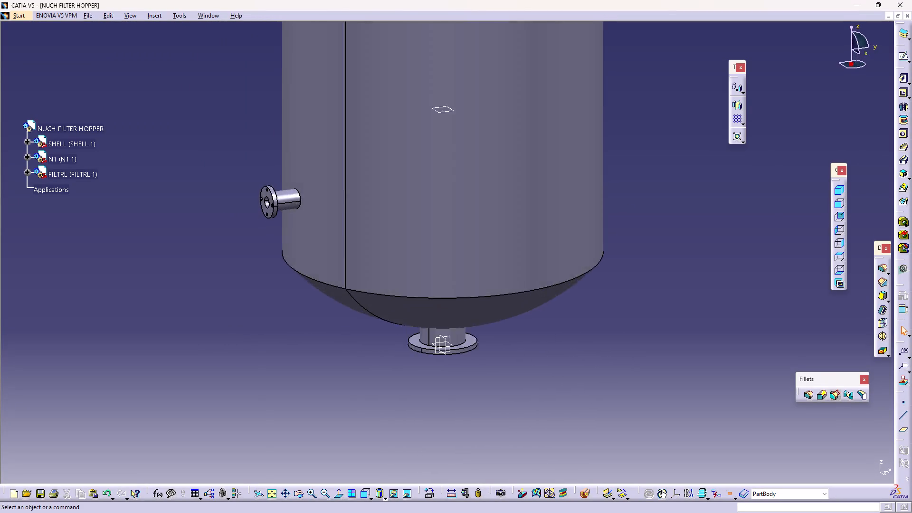
pyautogui.moveTo(415, 246); pyautogui.dragTo(420, 156, button='right')
pyautogui.moveTo(415, 246); pyautogui.dragTo(420, 156, button='middle')
pyautogui.tripleClick(645, 176)
pyautogui.doubleClick(645, 176)
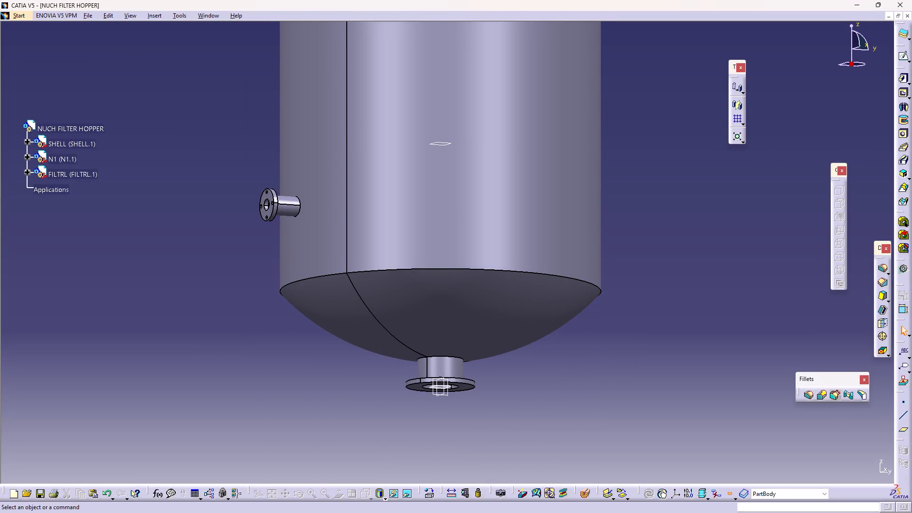
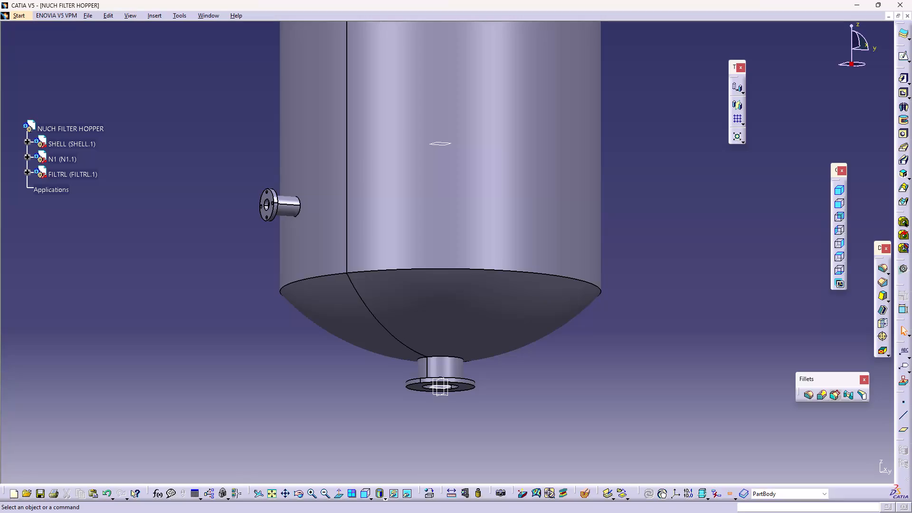
# Insert a new part named LUG into the NUCH FILTER HOPPER assembly with its own origin point, and open it for editing.
pyautogui.doubleClick(719, 339)
pyautogui.click(838, 204)
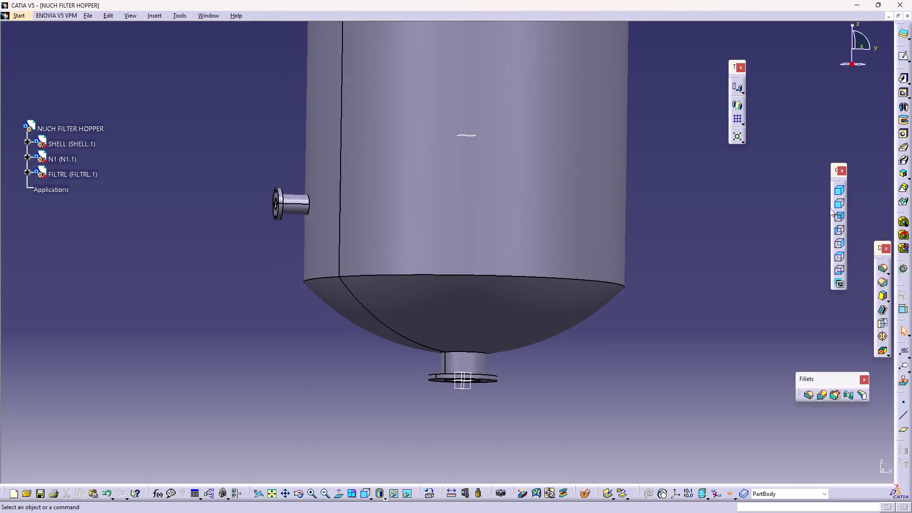
pyautogui.moveTo(585, 242); pyautogui.dragTo(570, 317, button='middle')
pyautogui.rightClick(570, 240)
pyautogui.moveTo(597, 219); pyautogui.dragTo(603, 266, button='middle')
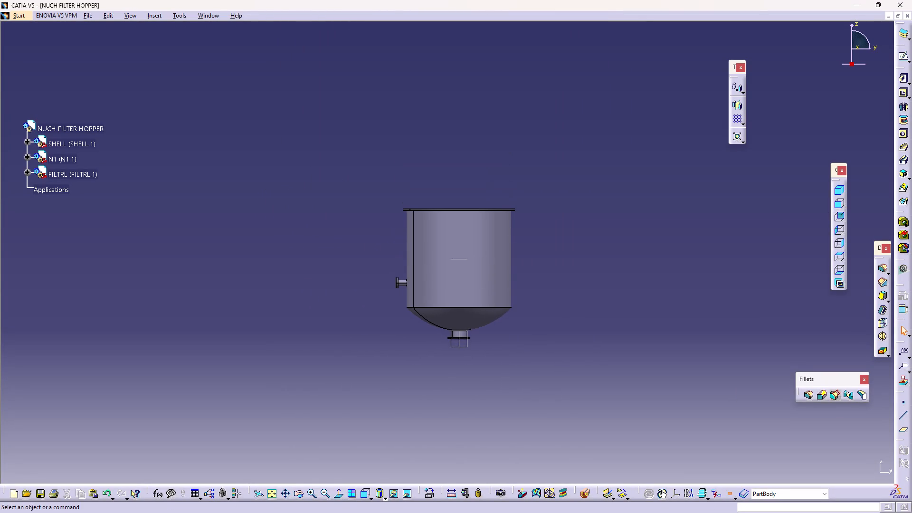
pyautogui.click(615, 231)
pyautogui.moveTo(615, 231); pyautogui.dragTo(619, 217)
pyautogui.doubleClick(58, 131)
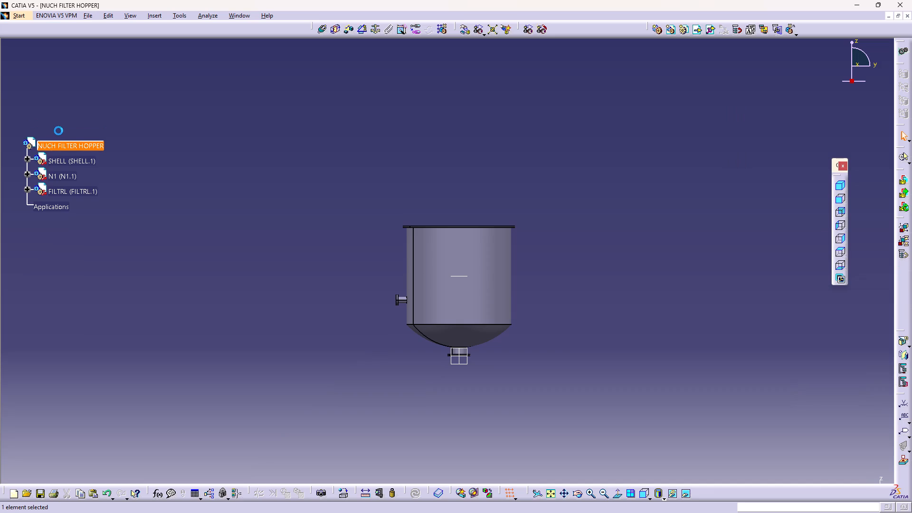
pyautogui.click(680, 29)
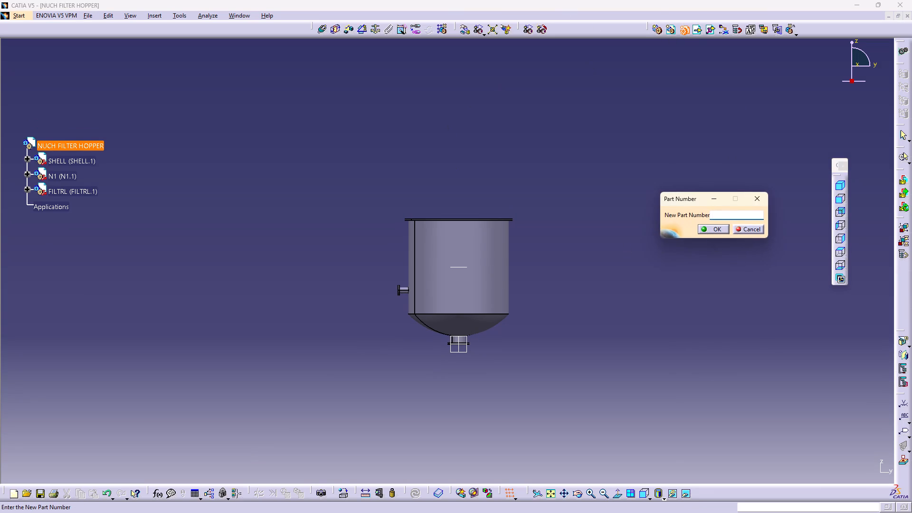
pyautogui.click(720, 213)
pyautogui.write('LUG')
pyautogui.press('Return')
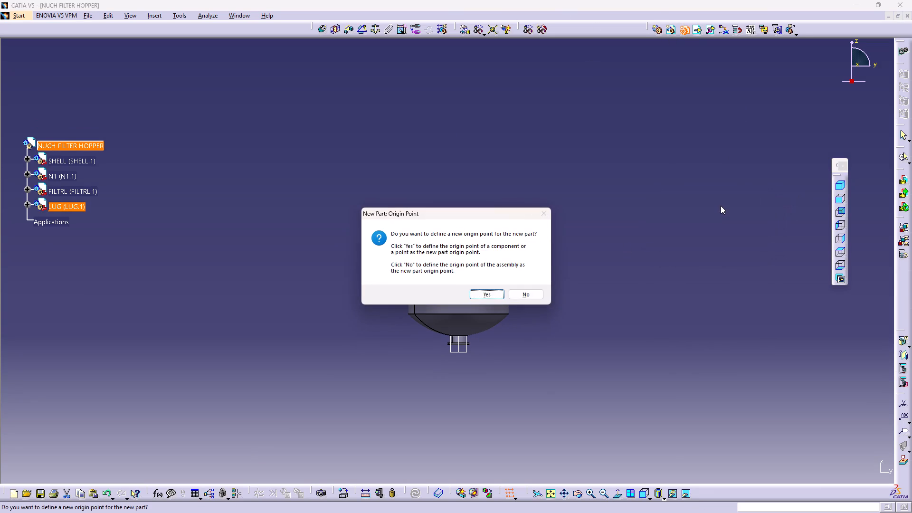
pyautogui.press('Return')
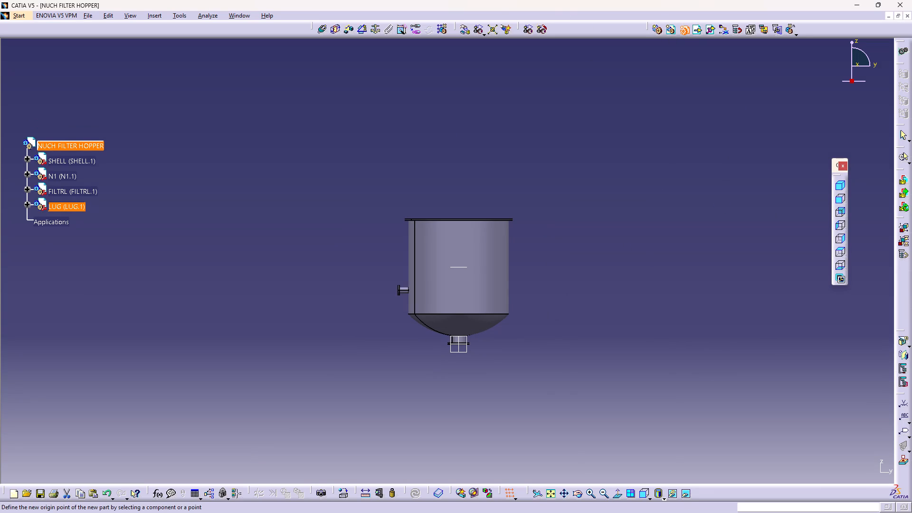
pyautogui.click(26, 205)
pyautogui.doubleClick(68, 222)
pyautogui.click(456, 152)
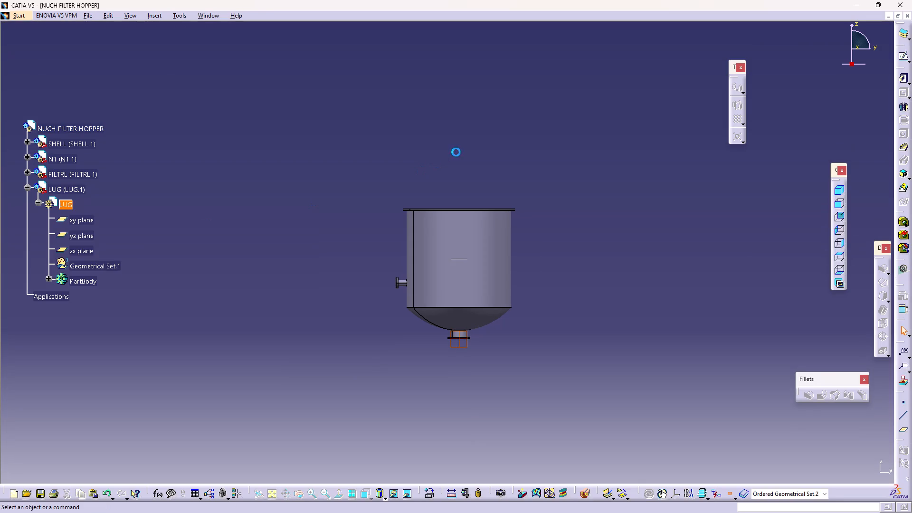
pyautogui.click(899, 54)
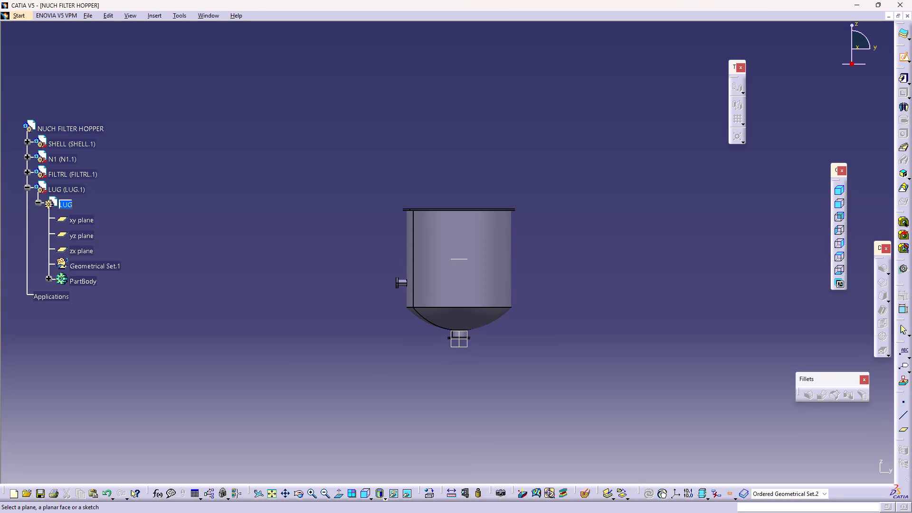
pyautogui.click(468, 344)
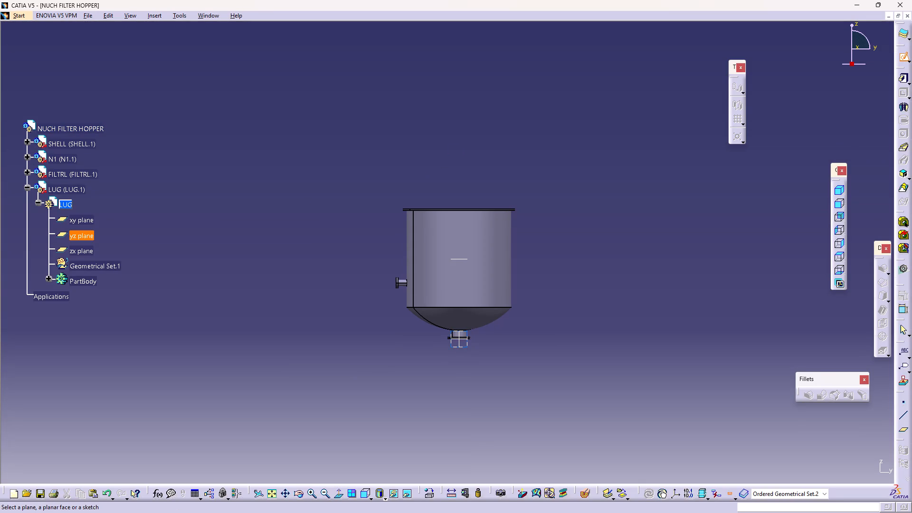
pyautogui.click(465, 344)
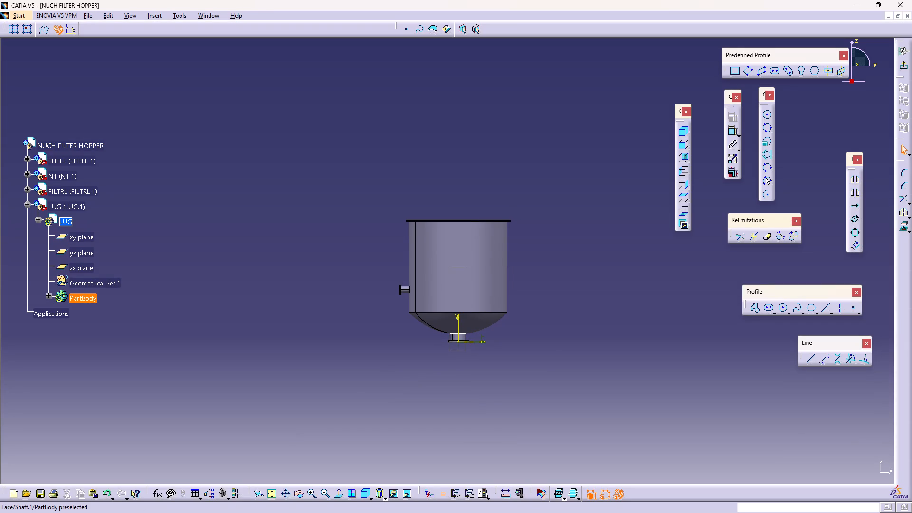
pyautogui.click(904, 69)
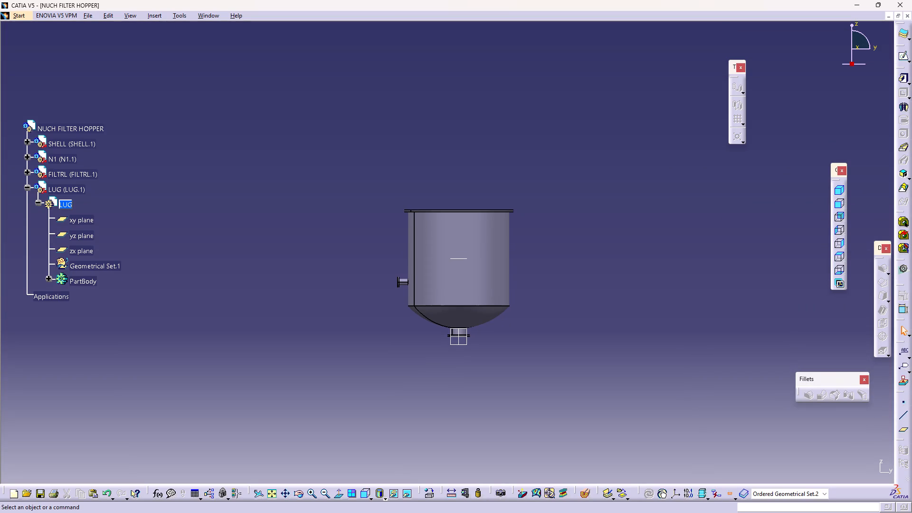
# On LUG's yz plane, sketch a rectangle about 114 mm wide and 345 mm high across the shell's side edge, above the N1 nozzle.
pyautogui.click(900, 58)
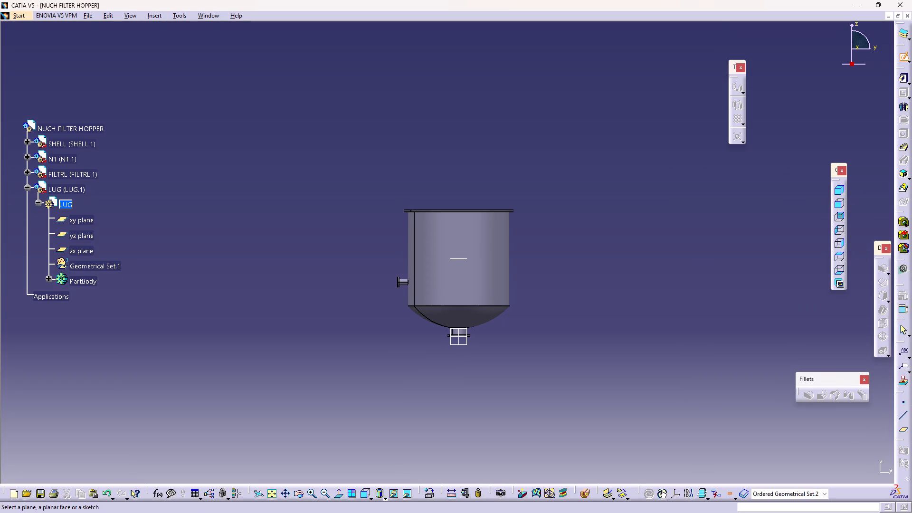
pyautogui.click(463, 342)
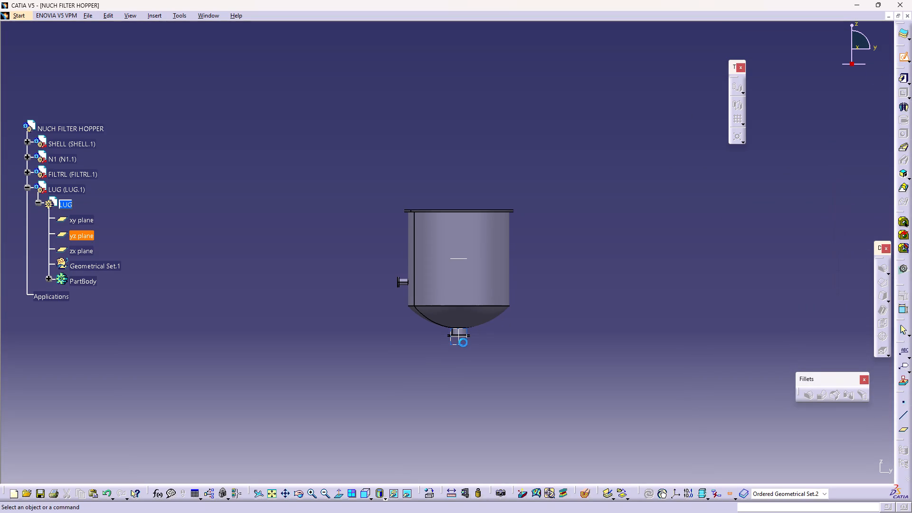
pyautogui.moveTo(583, 314); pyautogui.dragTo(599, 252, button='middle')
pyautogui.rightClick(583, 314)
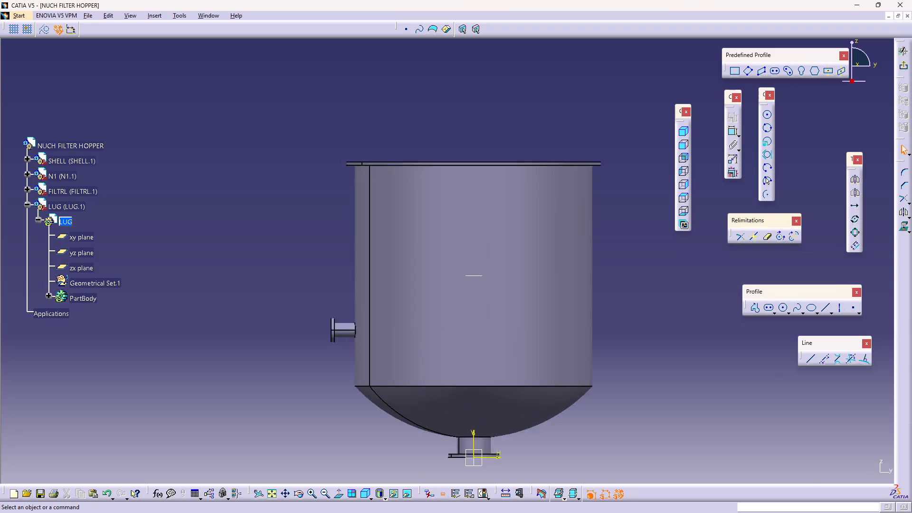
pyautogui.moveTo(599, 252); pyautogui.dragTo(607, 190, button='middle')
pyautogui.moveTo(451, 303); pyautogui.dragTo(481, 198, button='middle')
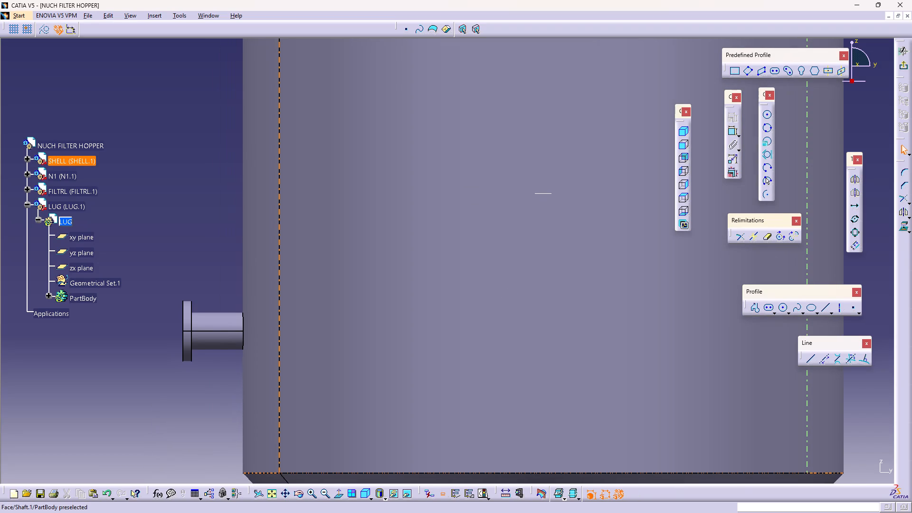
pyautogui.moveTo(492, 209); pyautogui.dragTo(491, 209, button='middle')
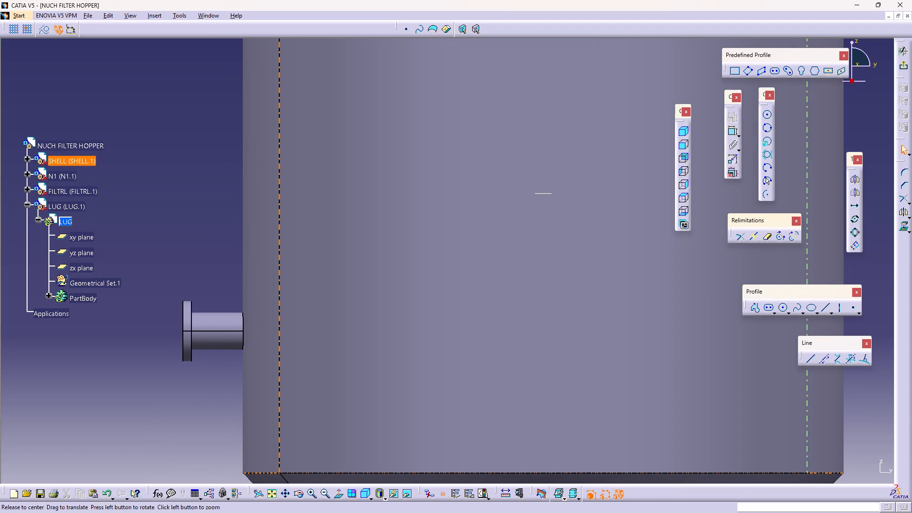
pyautogui.rightClick(491, 210)
pyautogui.moveTo(491, 209); pyautogui.dragTo(525, 266, button='middle')
pyautogui.click(735, 68)
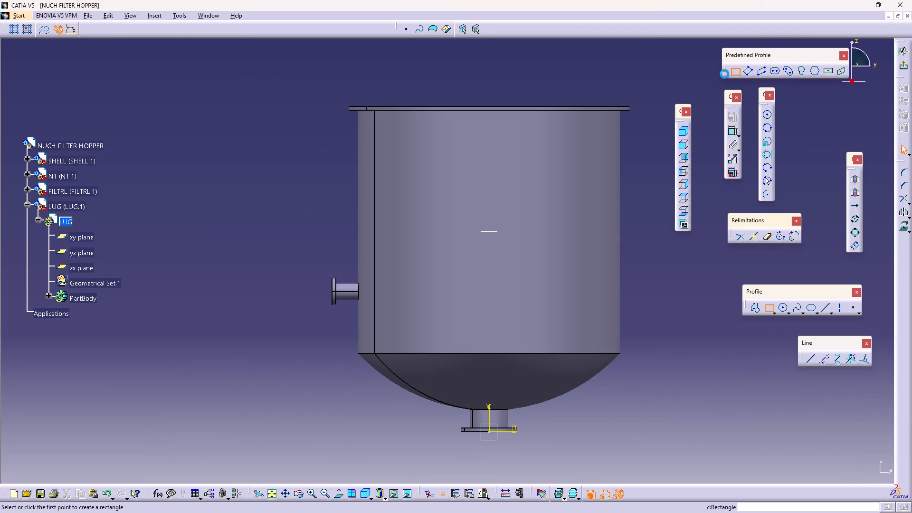
pyautogui.click(362, 142)
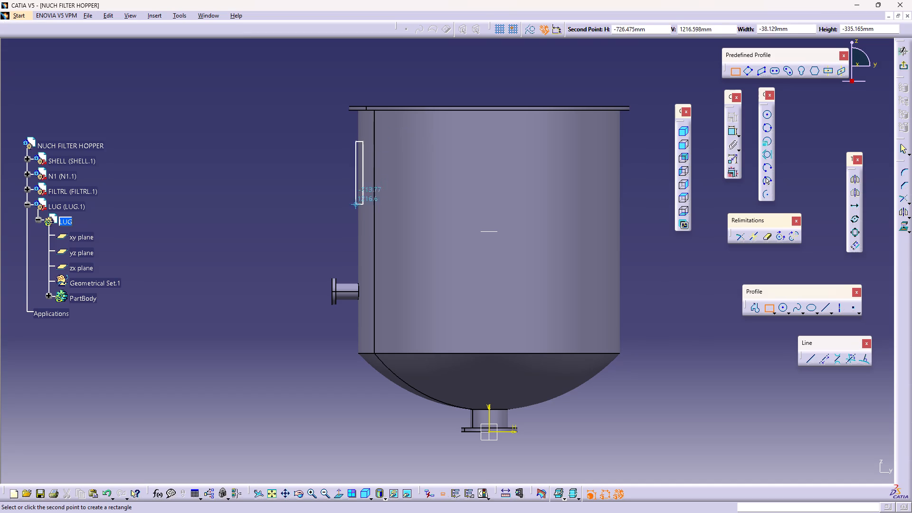
pyautogui.click(341, 206)
pyautogui.doubleClick(284, 219)
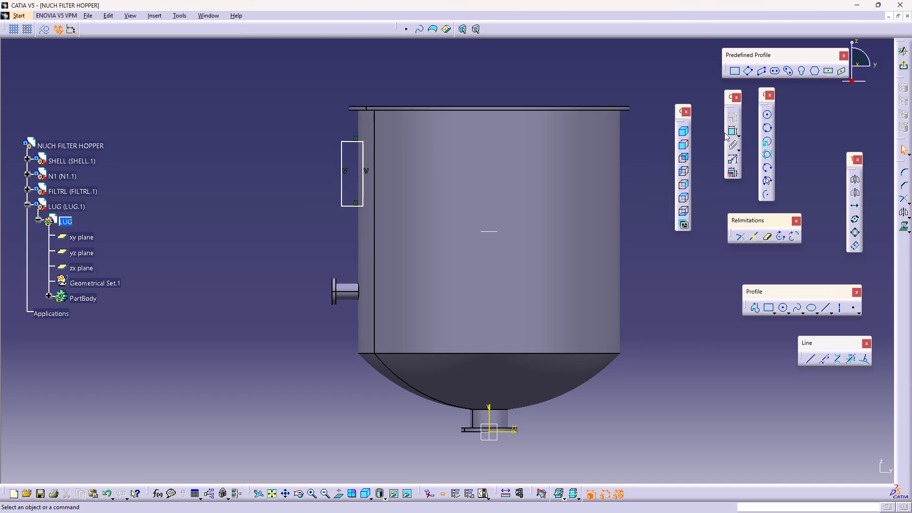
# Dimension the lug rectangle's height and set it to 150 mm.
pyautogui.doubleClick(728, 132)
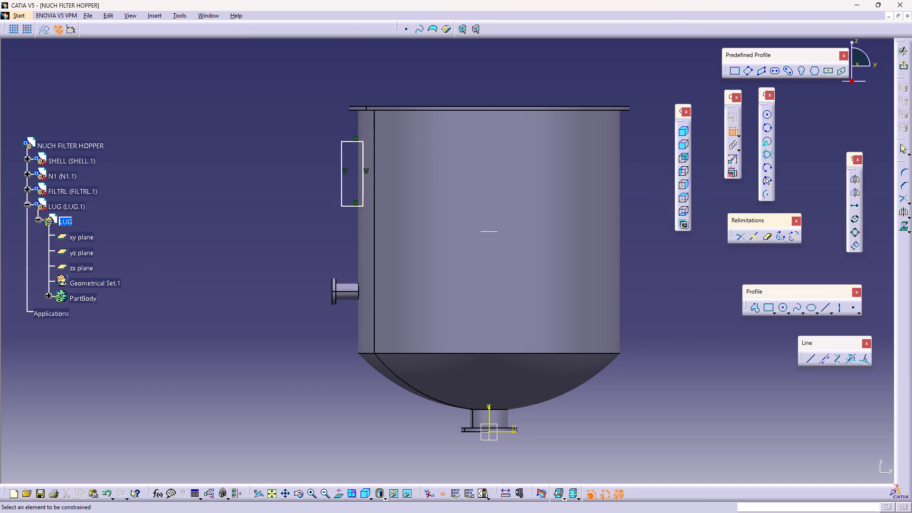
pyautogui.click(343, 193)
pyautogui.click(280, 184)
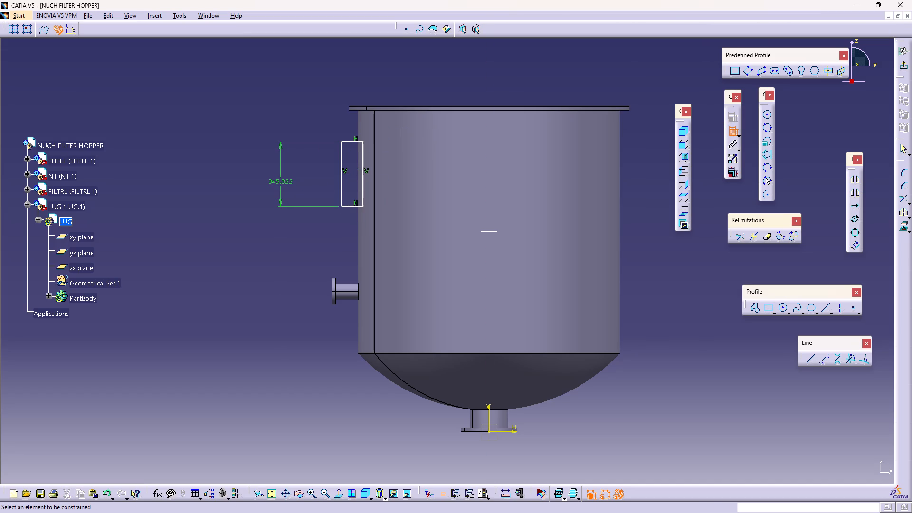
pyautogui.doubleClick(280, 184)
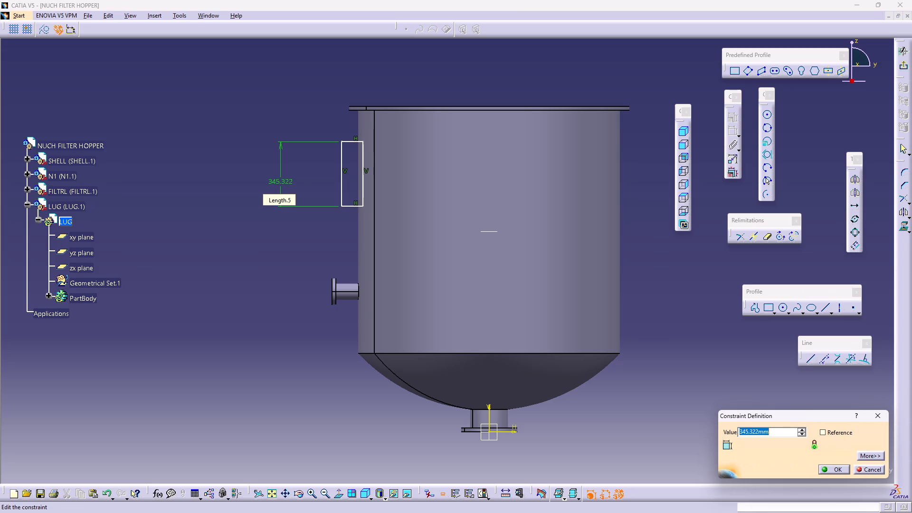
pyautogui.write('250')
pyautogui.press('Return')
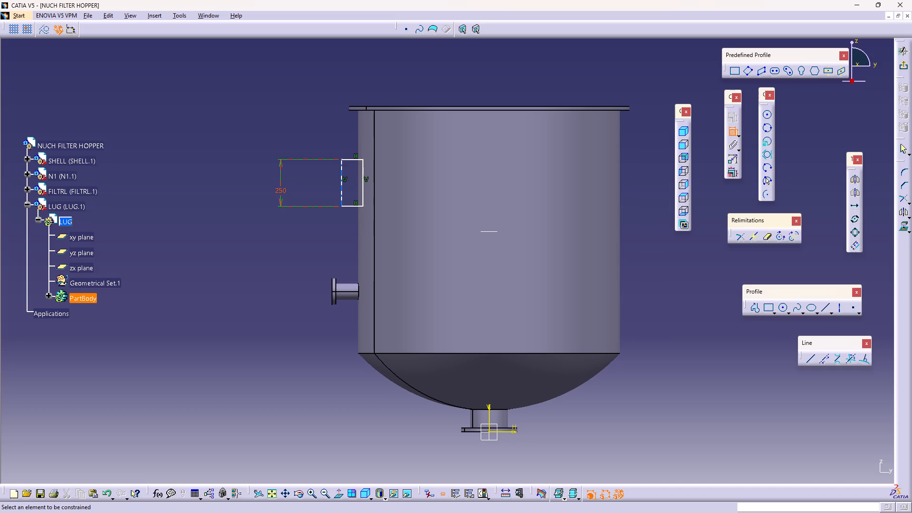
pyautogui.doubleClick(284, 192)
pyautogui.write('150')
pyautogui.press('Return')
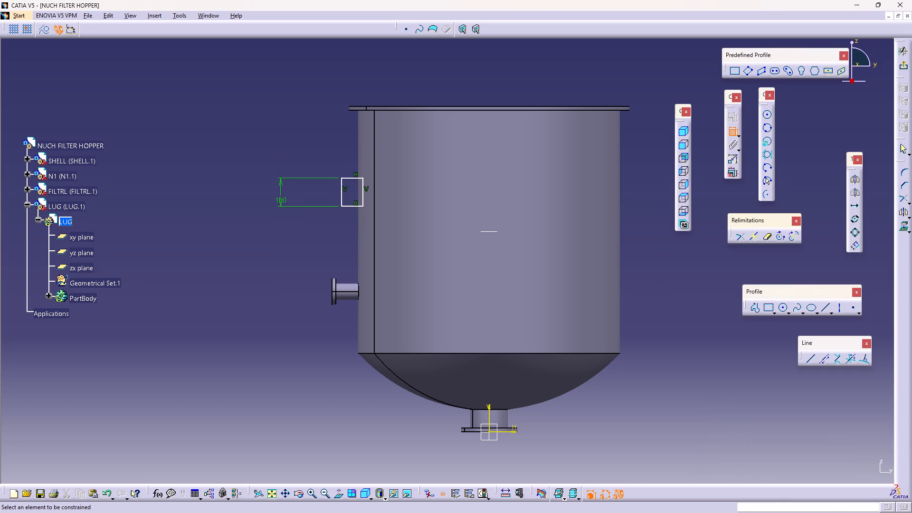
# Dimension the lug rectangle's width and set it to 150 mm.
pyautogui.click(352, 177)
pyautogui.click(350, 147)
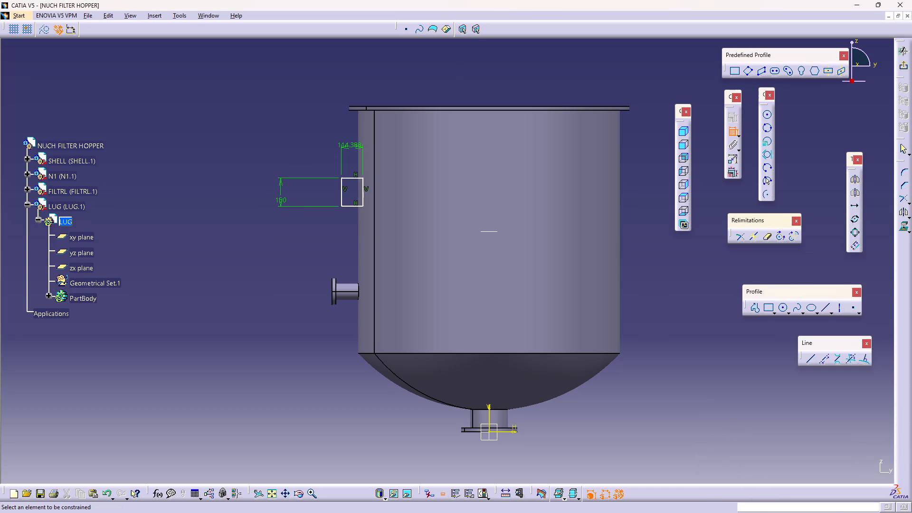
pyautogui.doubleClick(354, 144)
pyautogui.doubleClick(349, 143)
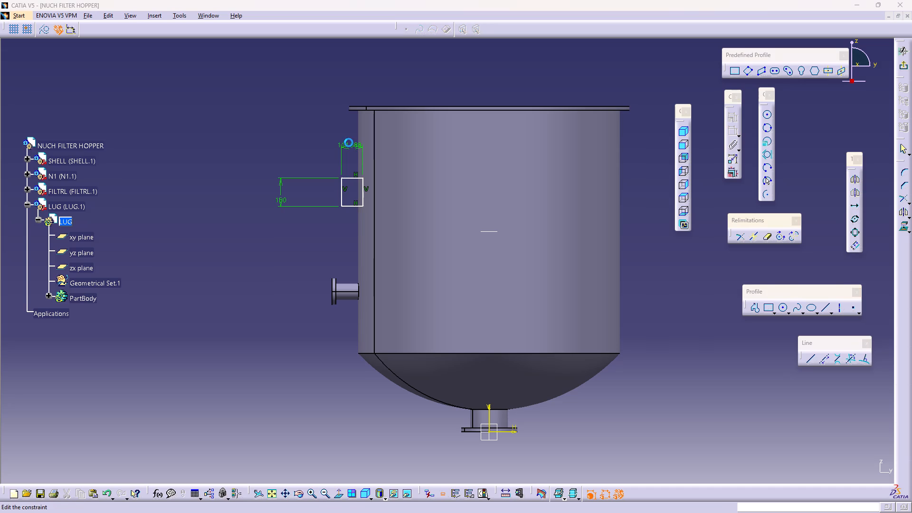
pyautogui.write('150')
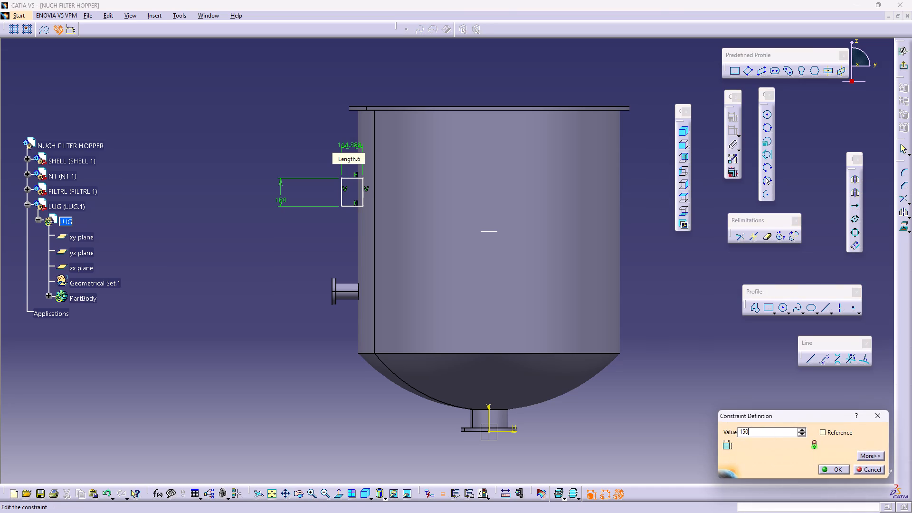
pyautogui.press('Return')
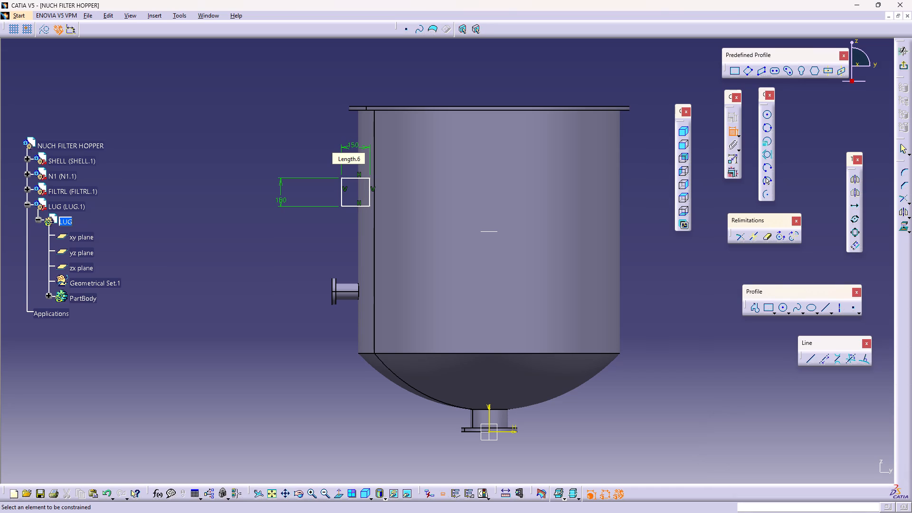
# Constrain the rectangle's inner vertical edge to 700 mm from the shell's central axis.
pyautogui.click(371, 194)
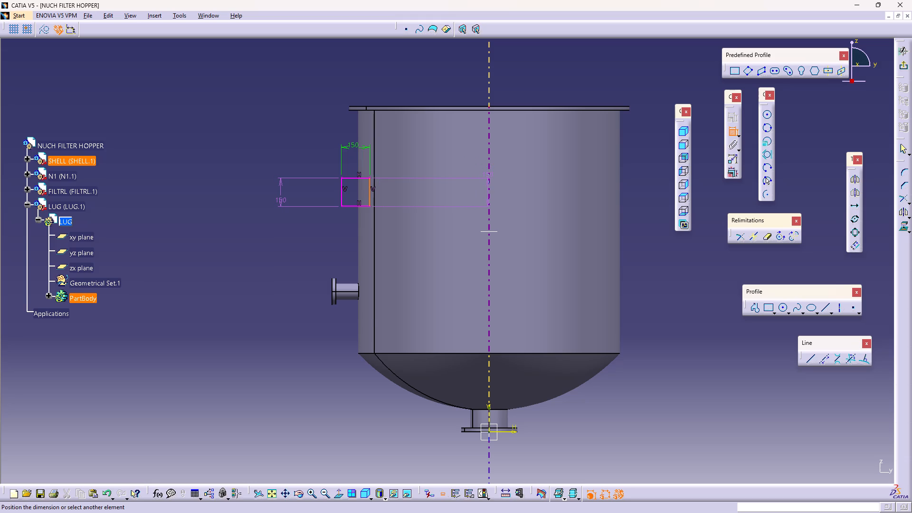
pyautogui.click(488, 178)
pyautogui.click(386, 86)
pyautogui.click(392, 83)
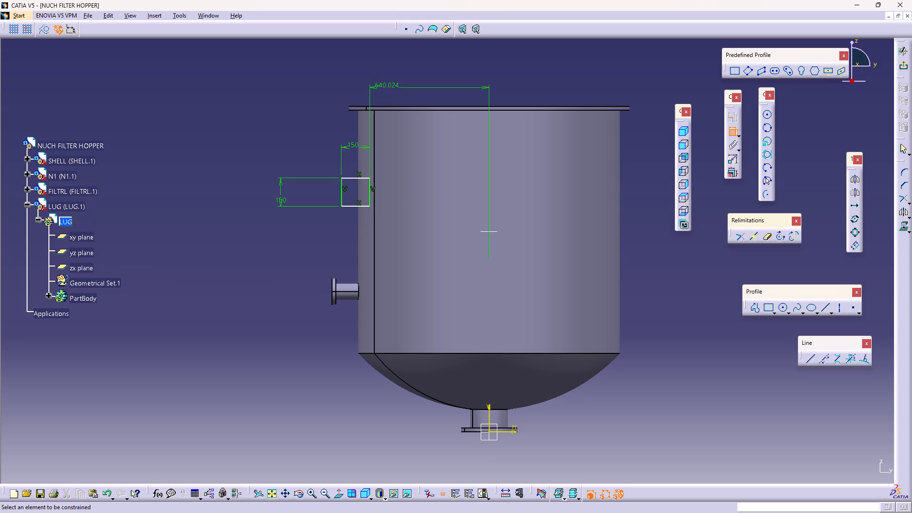
pyautogui.doubleClick(392, 83)
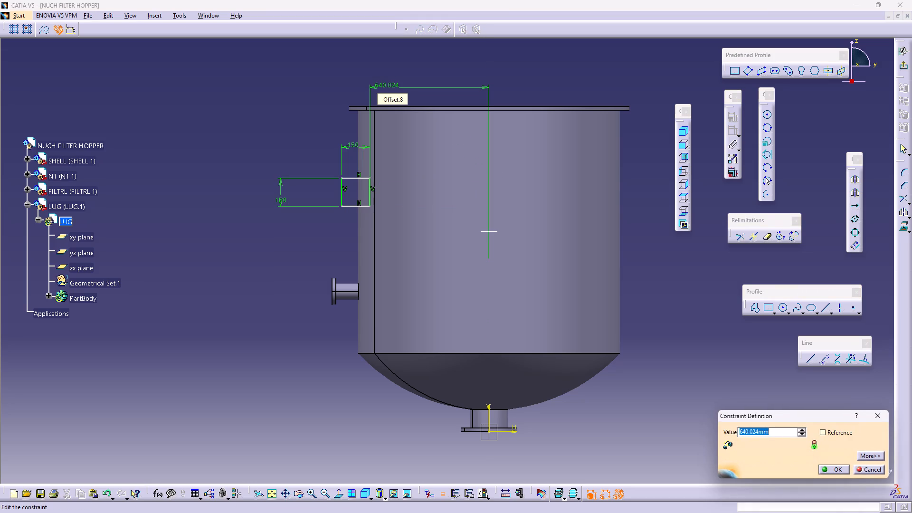
pyautogui.write('700')
pyautogui.press('Return')
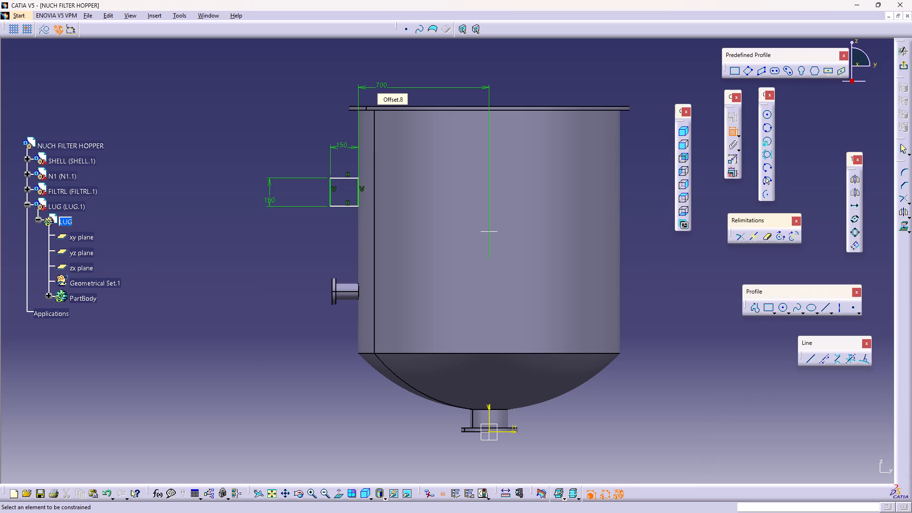
# Constrain the lug rectangle's bottom edge to 100 mm above the horizontal reference plane on the shell's central axis.
pyautogui.moveTo(507, 111); pyautogui.dragTo(514, 438, button='middle')
pyautogui.moveTo(513, 135); pyautogui.dragTo(514, 438, button='right')
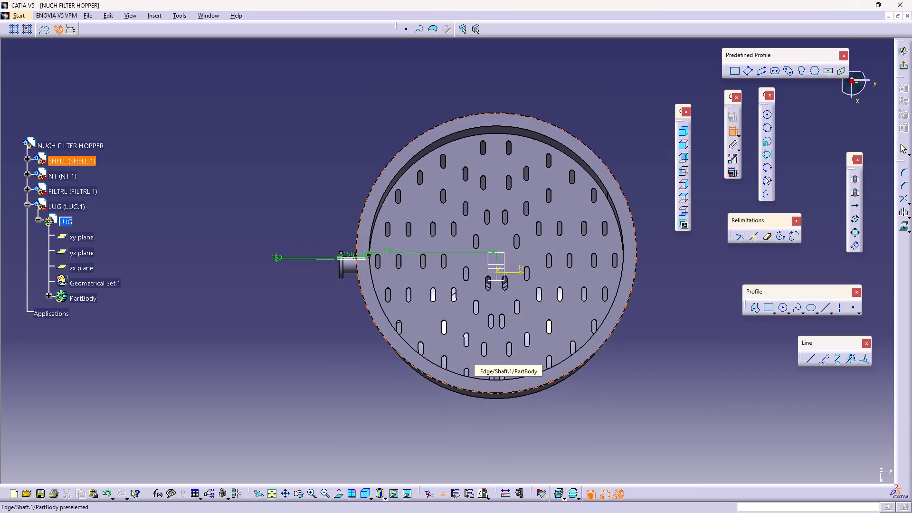
pyautogui.moveTo(514, 438); pyautogui.dragTo(514, 452, button='middle')
pyautogui.moveTo(514, 438); pyautogui.dragTo(514, 452, button='right')
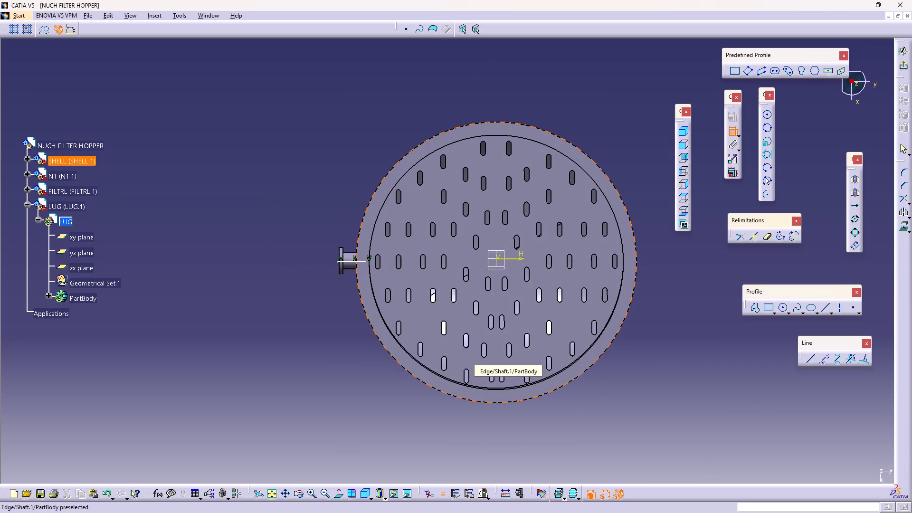
pyautogui.moveTo(514, 452); pyautogui.dragTo(510, 154, button='right')
pyautogui.moveTo(514, 452); pyautogui.dragTo(510, 154, button='middle')
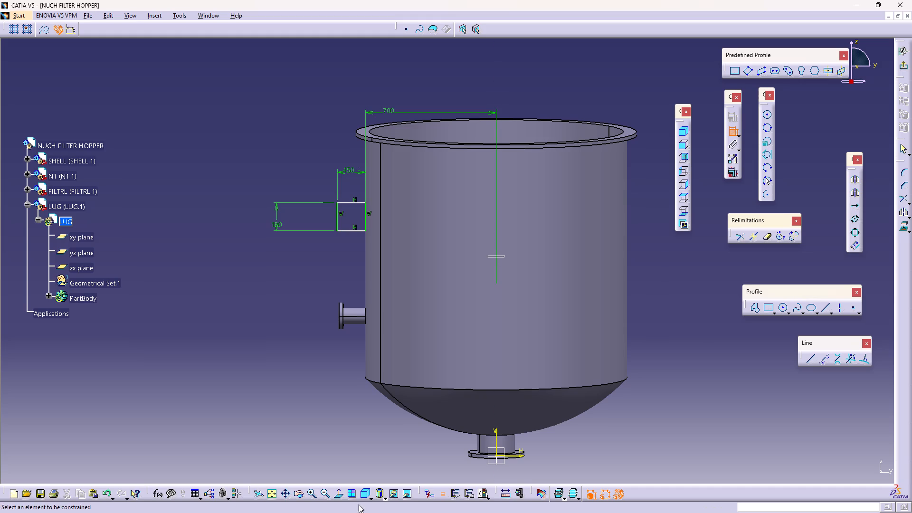
pyautogui.click(339, 499)
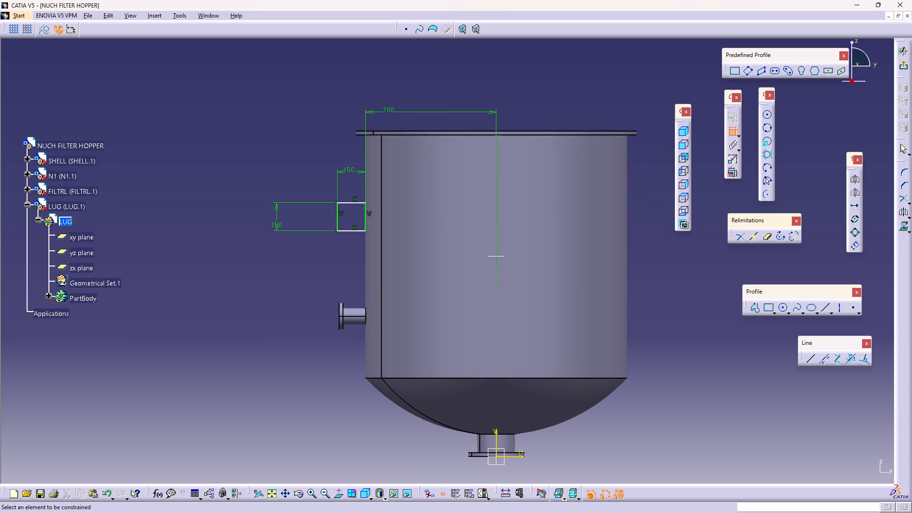
pyautogui.moveTo(393, 310); pyautogui.dragTo(393, 260, button='middle')
pyautogui.rightClick(393, 310)
pyautogui.moveTo(350, 258); pyautogui.dragTo(429, 301, button='middle')
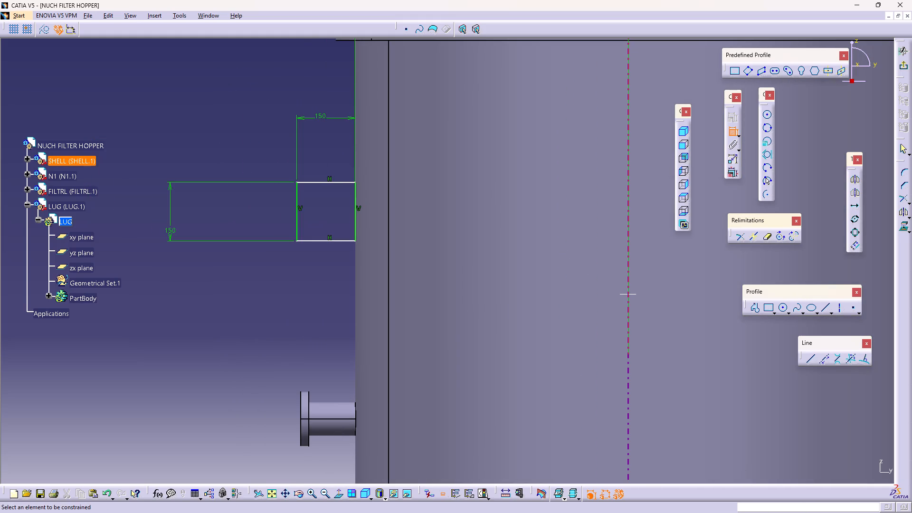
pyautogui.moveTo(314, 293); pyautogui.dragTo(258, 174, button='middle')
pyautogui.scroll(1, 259, 173)
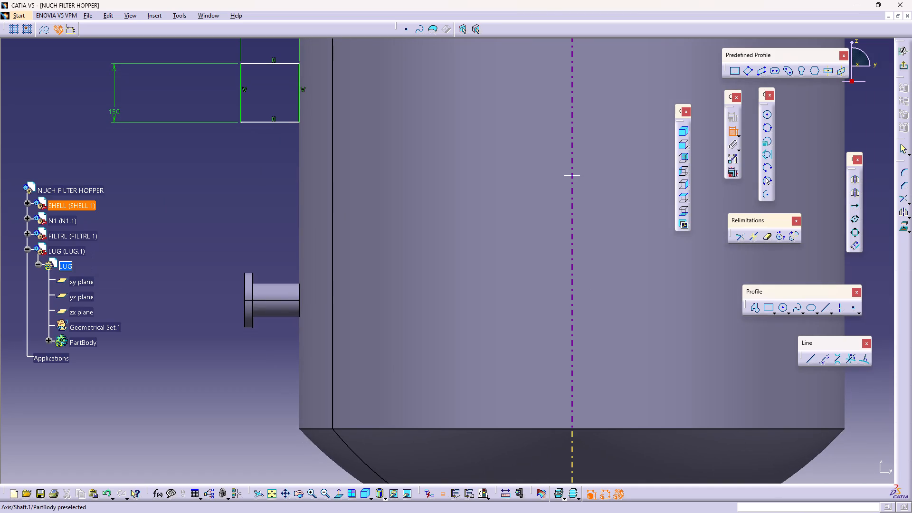
pyautogui.moveTo(328, 289); pyautogui.dragTo(333, 229, button='middle')
pyautogui.rightClick(320, 175)
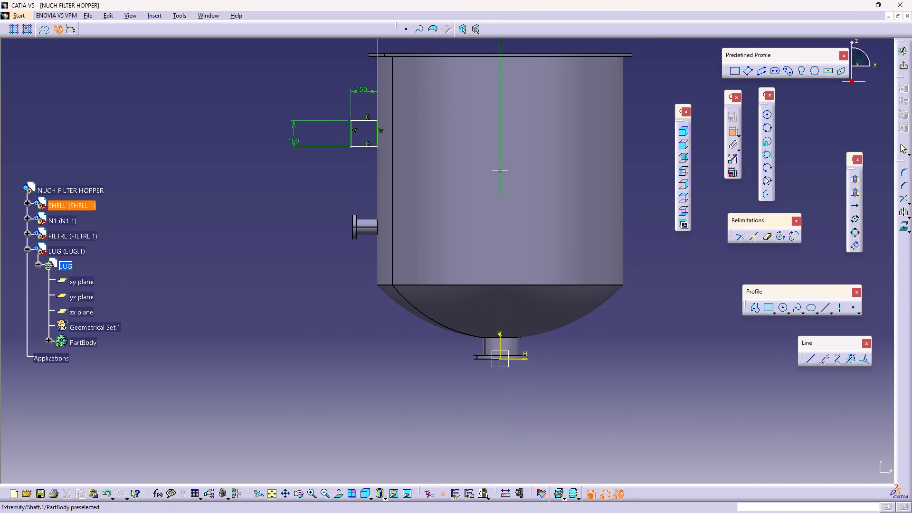
pyautogui.moveTo(509, 223); pyautogui.dragTo(519, 246, button='middle')
pyautogui.moveTo(514, 232); pyautogui.dragTo(519, 246, button='right')
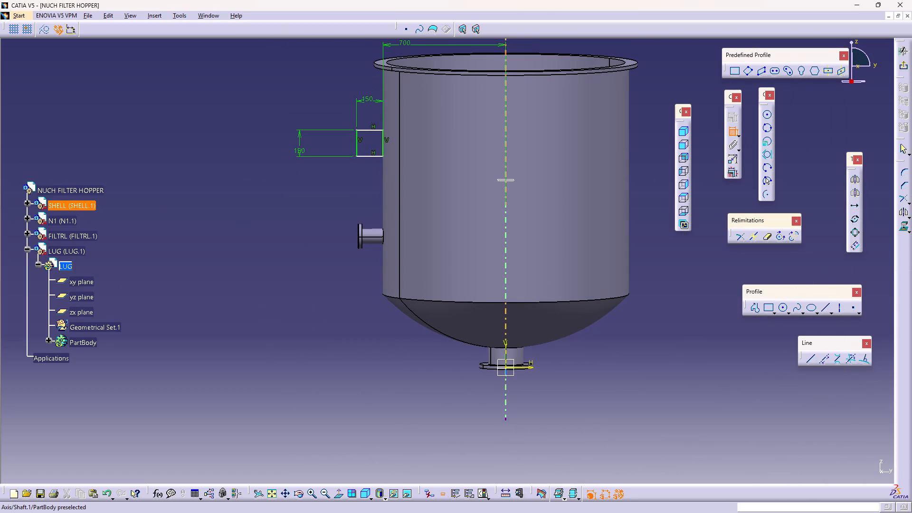
pyautogui.click(512, 181)
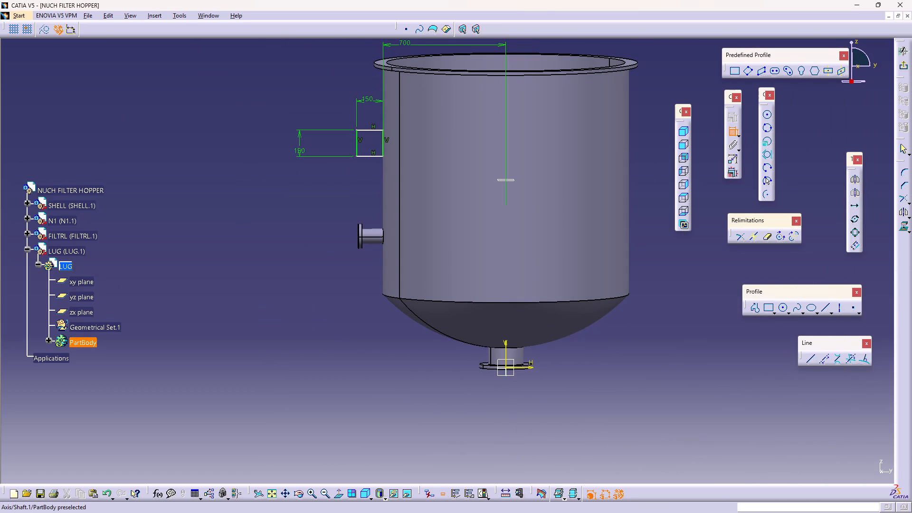
pyautogui.click(371, 155)
pyautogui.click(369, 173)
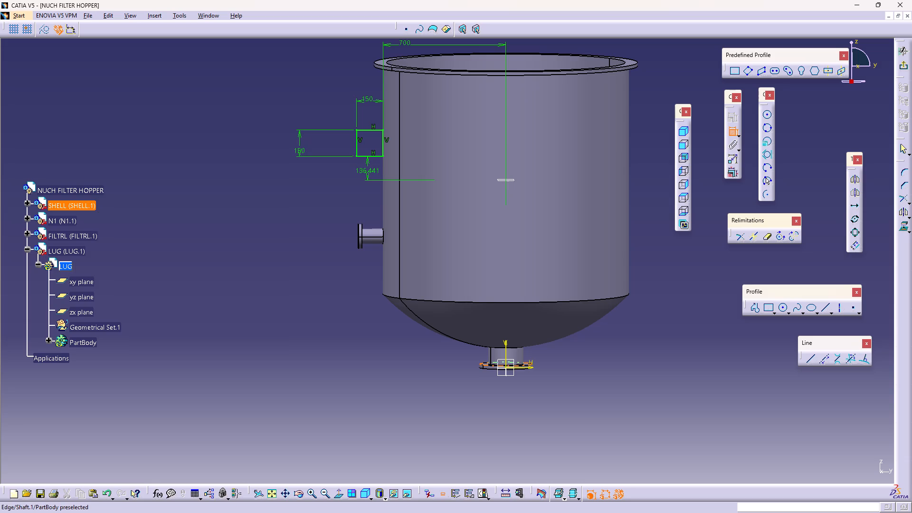
pyautogui.click(340, 496)
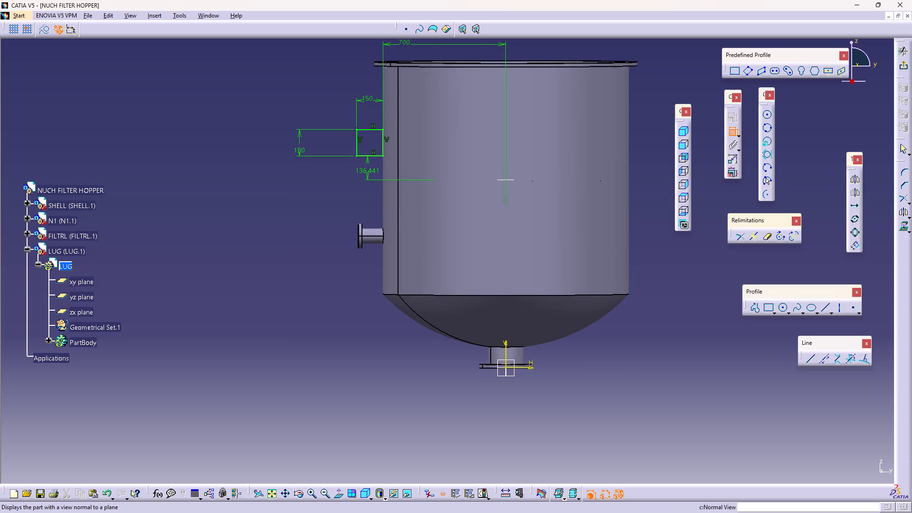
pyautogui.click(375, 171)
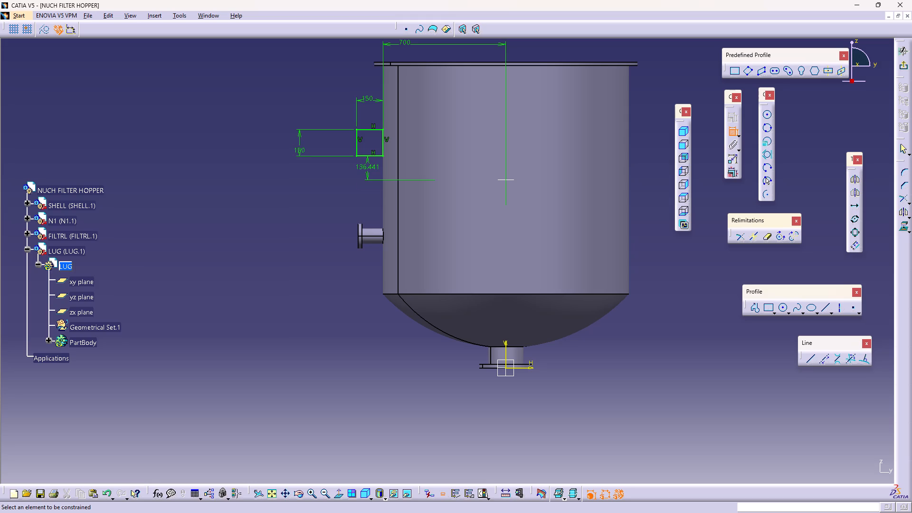
pyautogui.write('100')
pyautogui.doubleClick(368, 165)
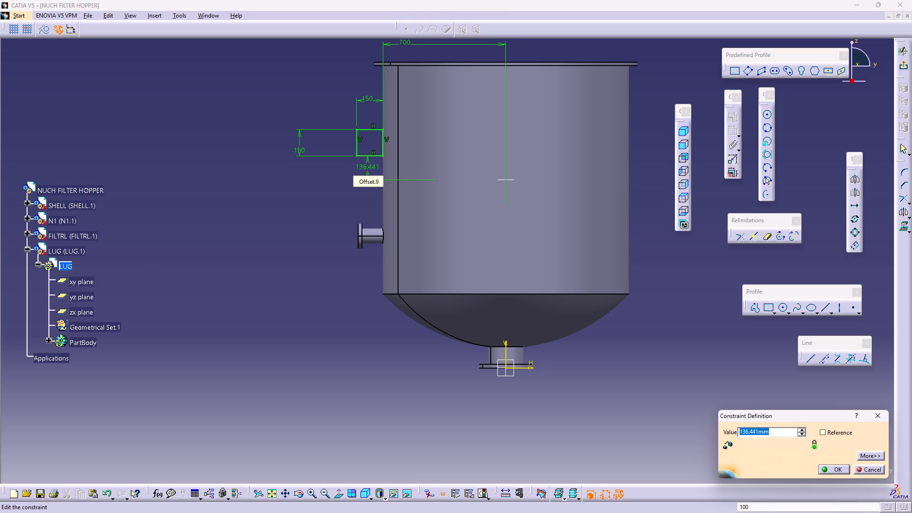
pyautogui.write('100')
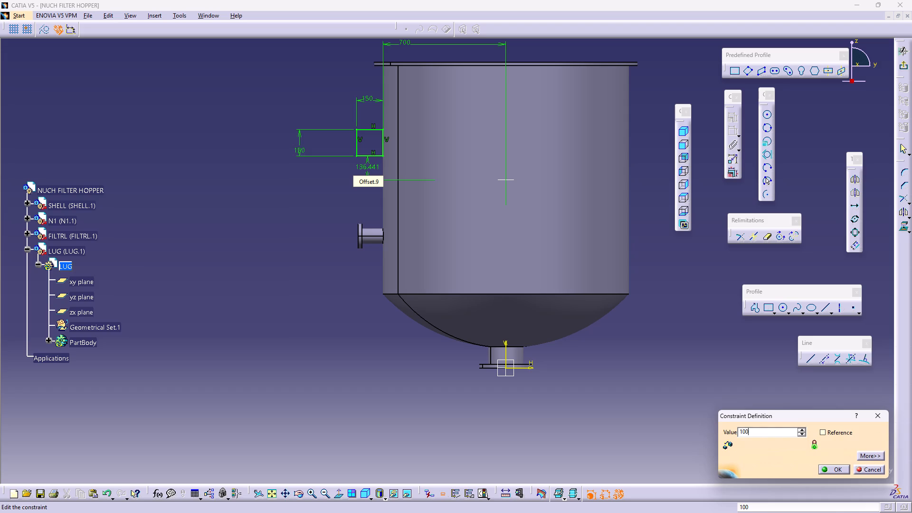
pyautogui.press('Return')
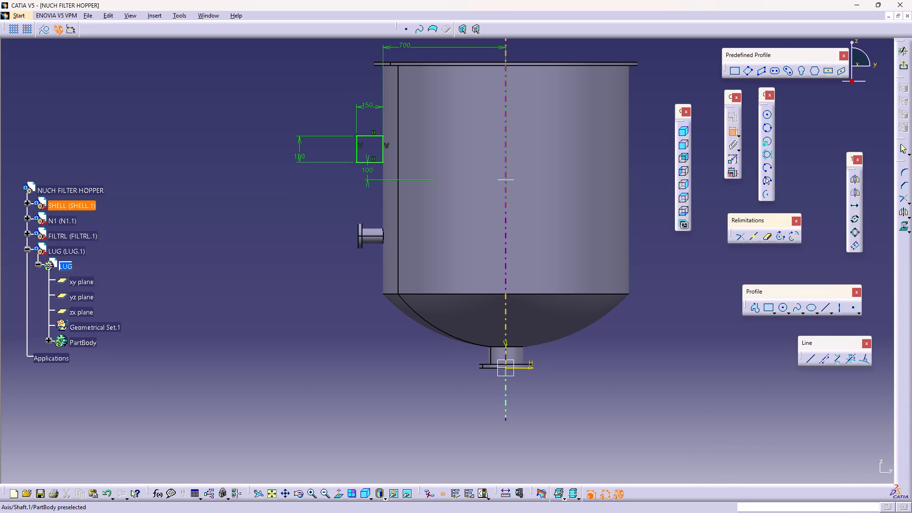
# Examine the lug rectangle's placement relative to the filter plate, the shell wall and the N1 nozzle.
pyautogui.moveTo(410, 208); pyautogui.dragTo(405, 409, button='middle')
pyautogui.moveTo(410, 208); pyautogui.dragTo(405, 409, button='right')
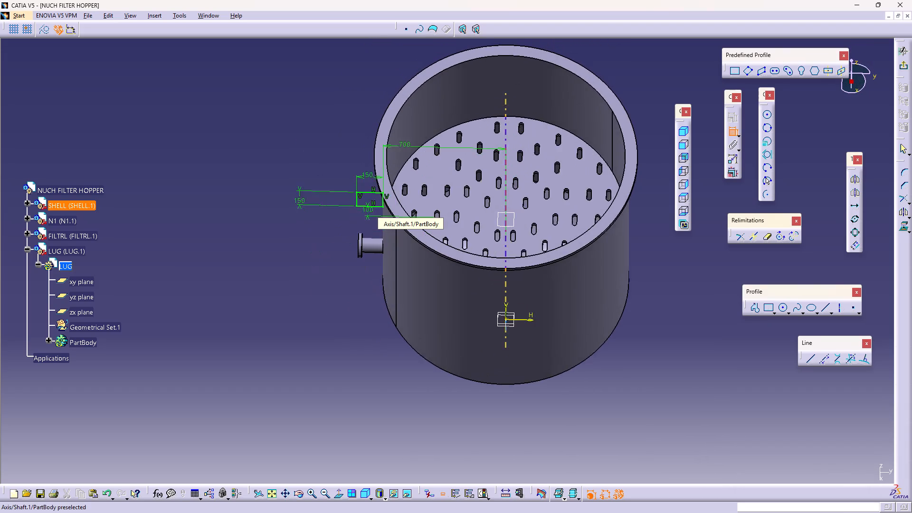
pyautogui.moveTo(405, 409); pyautogui.dragTo(388, 403, button='right')
pyautogui.moveTo(405, 409); pyautogui.dragTo(629, 369, button='middle')
pyautogui.rightClick(604, 301)
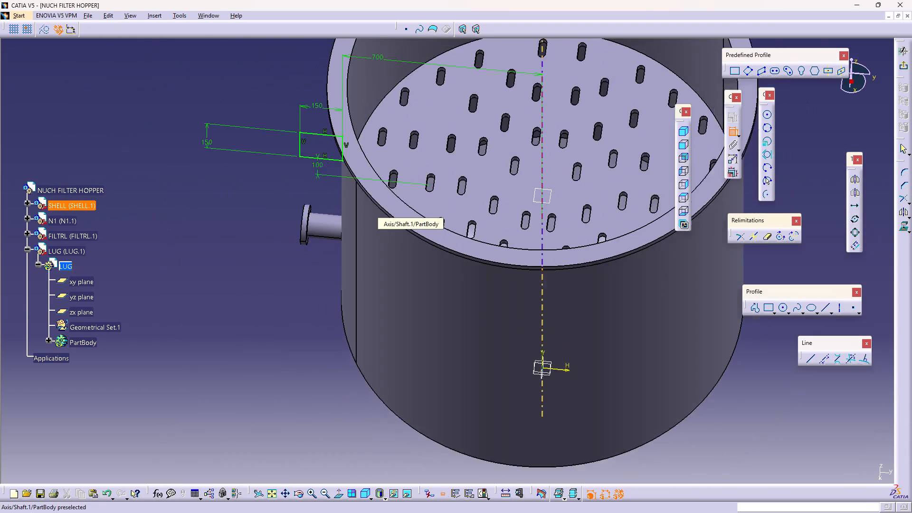
pyautogui.moveTo(629, 369); pyautogui.dragTo(630, 374, button='middle')
pyautogui.moveTo(604, 413); pyautogui.dragTo(616, 186, button='middle')
pyautogui.moveTo(589, 407); pyautogui.dragTo(616, 186, button='right')
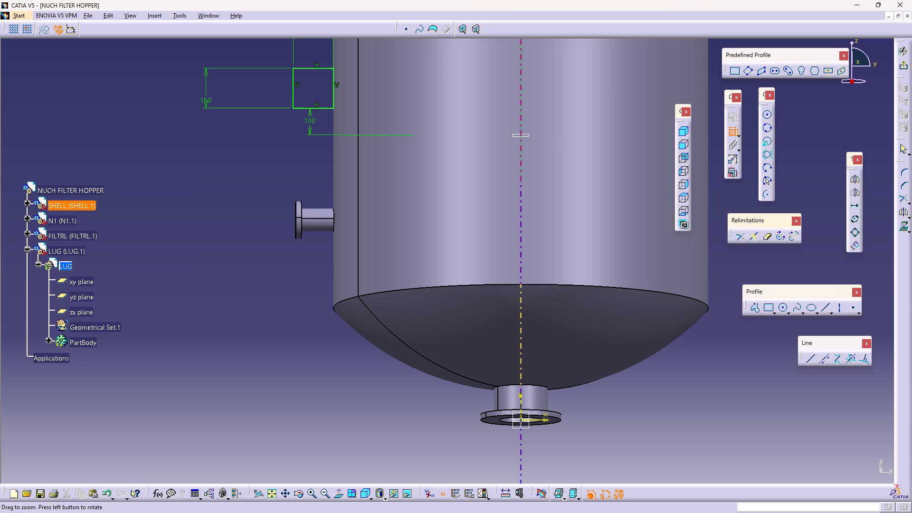
pyautogui.moveTo(533, 210); pyautogui.dragTo(582, 238, button='middle')
pyautogui.moveTo(533, 211); pyautogui.dragTo(582, 238, button='right')
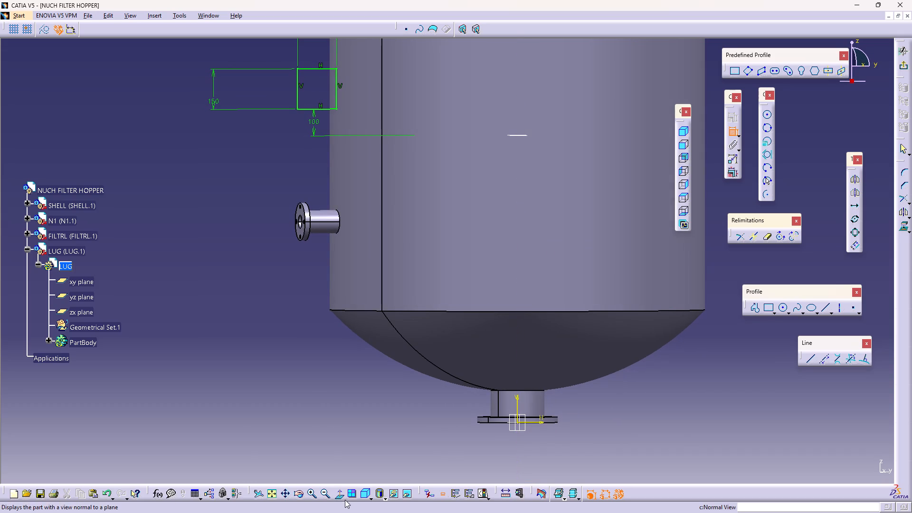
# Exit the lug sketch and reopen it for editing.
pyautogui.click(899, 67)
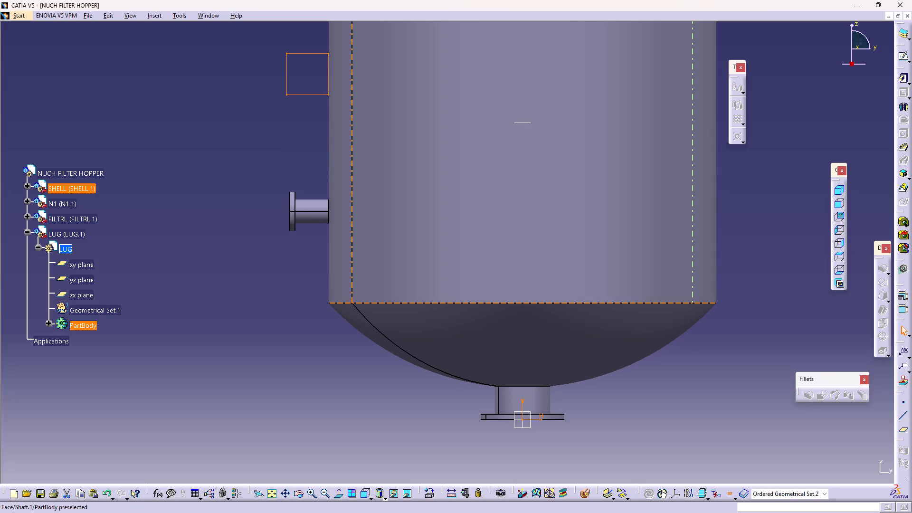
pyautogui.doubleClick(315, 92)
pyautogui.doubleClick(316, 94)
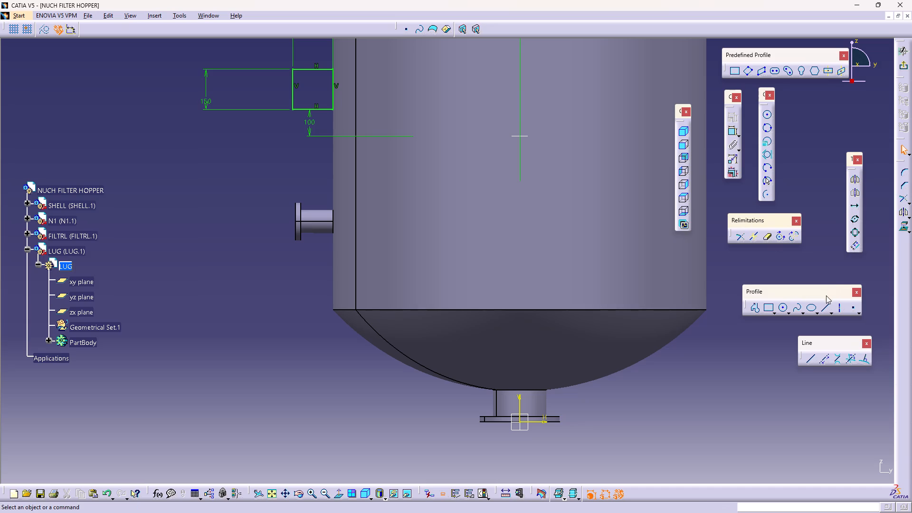
# Draw a slanted line about 170 mm long from the lug rectangle's lower outer corner to its top edge.
pyautogui.click(827, 308)
pyautogui.moveTo(293, 105); pyautogui.dragTo(290, 187, button='middle')
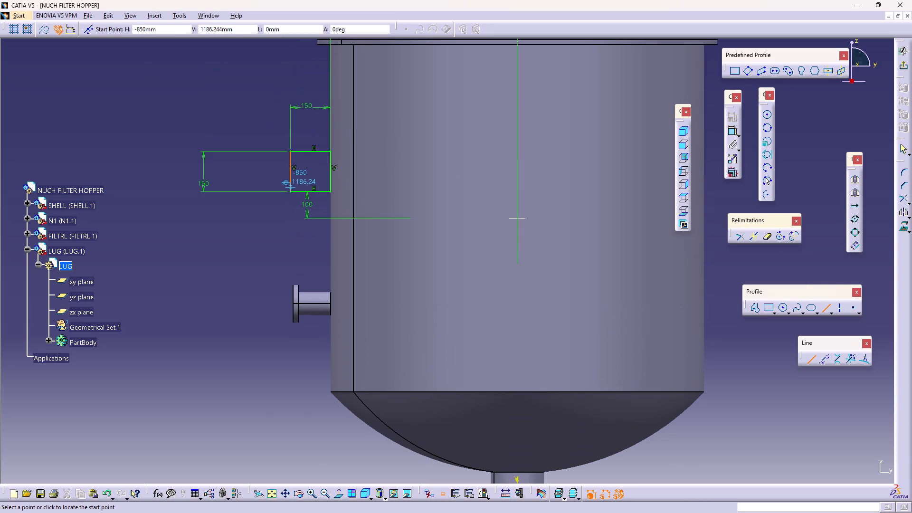
pyautogui.click(289, 192)
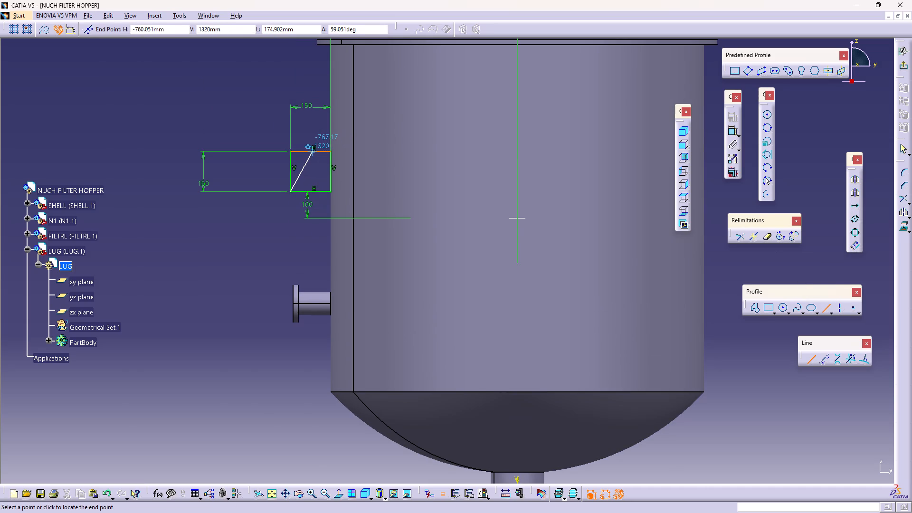
pyautogui.click(313, 152)
pyautogui.moveTo(311, 234); pyautogui.dragTo(325, 175, button='middle')
pyautogui.rightClick(311, 234)
pyautogui.moveTo(333, 178); pyautogui.dragTo(413, 293, button='middle')
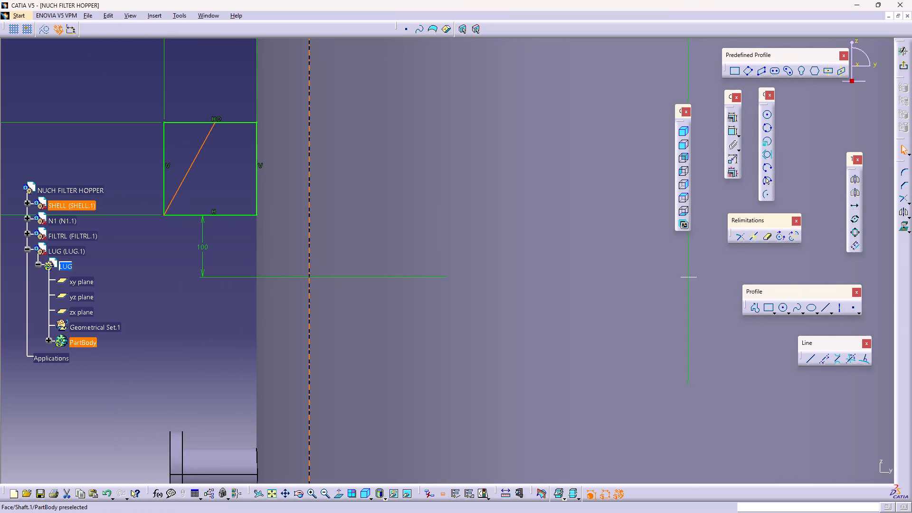
pyautogui.doubleClick(135, 316)
pyautogui.moveTo(203, 280); pyautogui.dragTo(414, 326, button='middle')
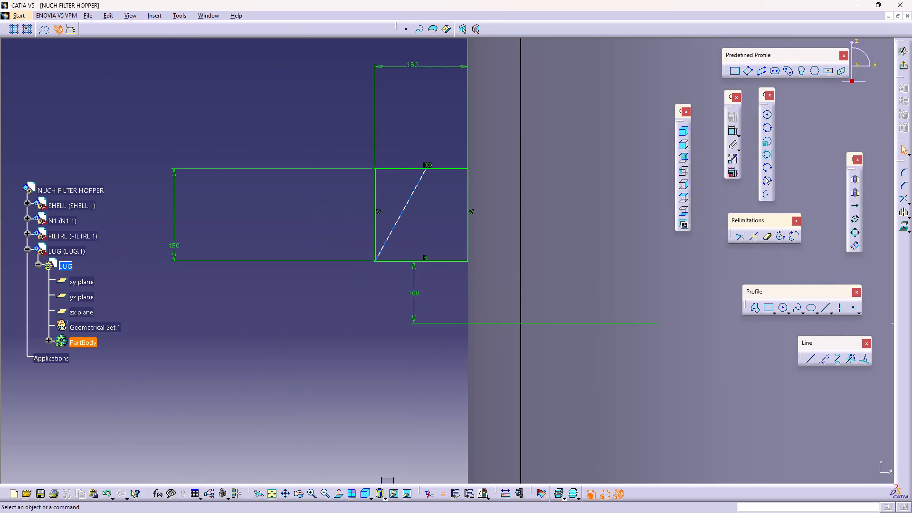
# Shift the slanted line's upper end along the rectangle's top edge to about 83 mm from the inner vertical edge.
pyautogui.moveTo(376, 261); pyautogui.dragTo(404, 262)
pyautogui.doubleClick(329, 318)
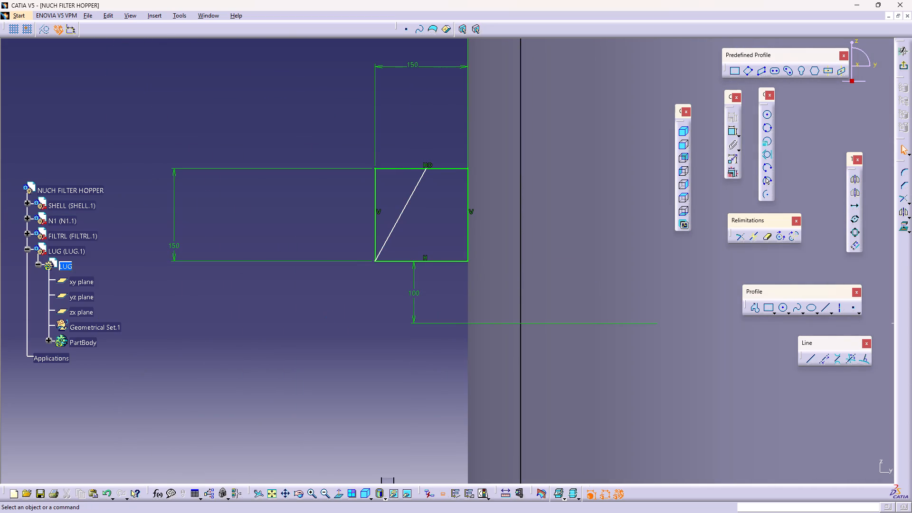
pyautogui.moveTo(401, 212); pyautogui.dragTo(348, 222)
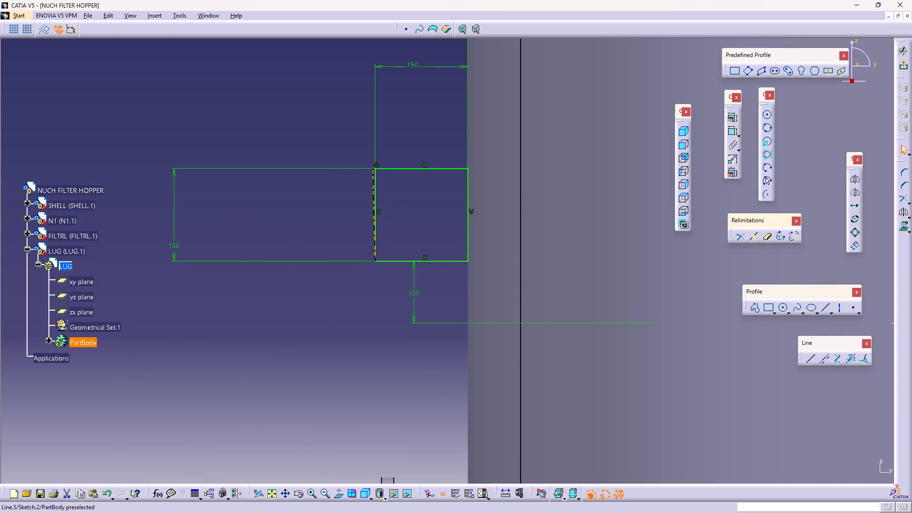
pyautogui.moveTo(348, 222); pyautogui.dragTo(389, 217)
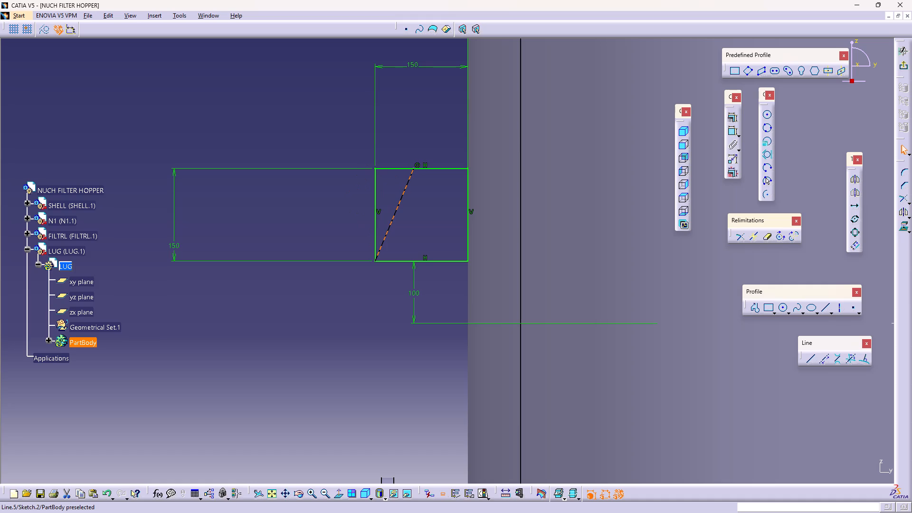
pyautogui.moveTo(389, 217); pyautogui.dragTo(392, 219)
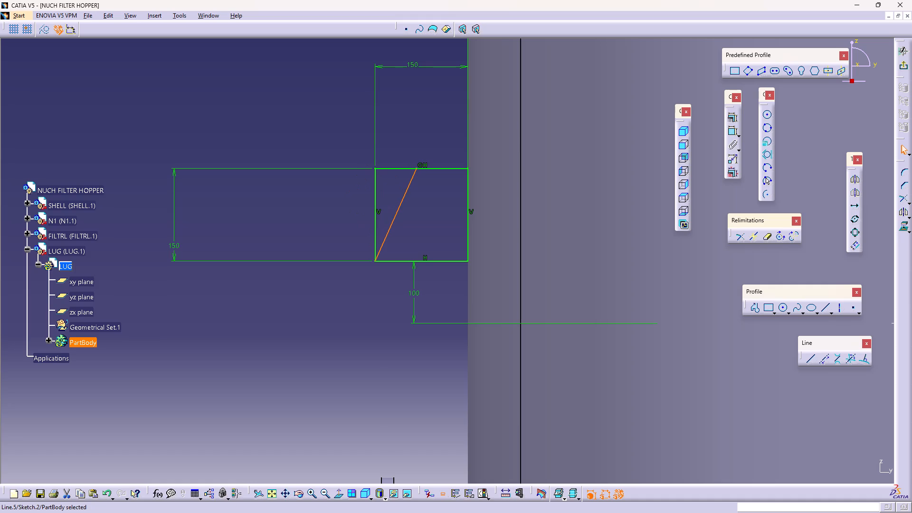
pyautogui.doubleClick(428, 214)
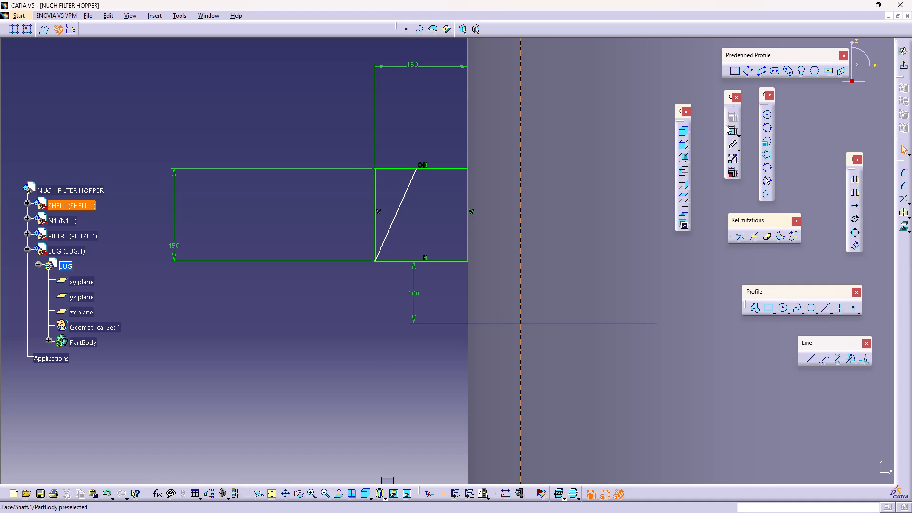
# Dimension the slanted line's upper end from the lug rectangle's inner vertical edge and set the distance to 100 mm.
pyautogui.click(731, 133)
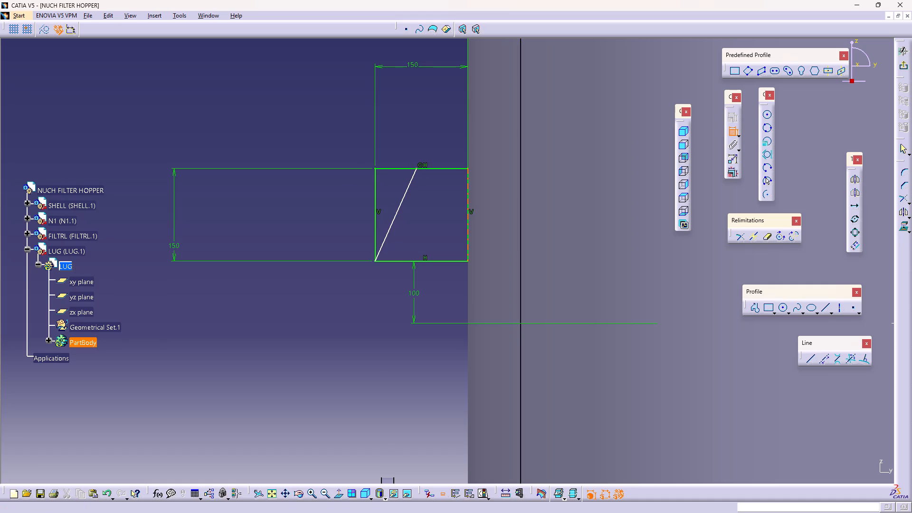
pyautogui.click(417, 168)
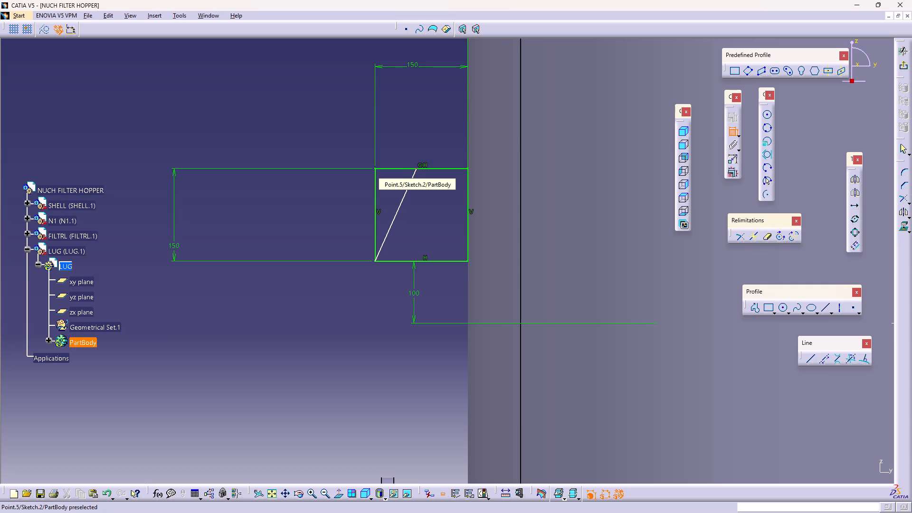
pyautogui.click(468, 199)
pyautogui.click(443, 139)
pyautogui.doubleClick(443, 139)
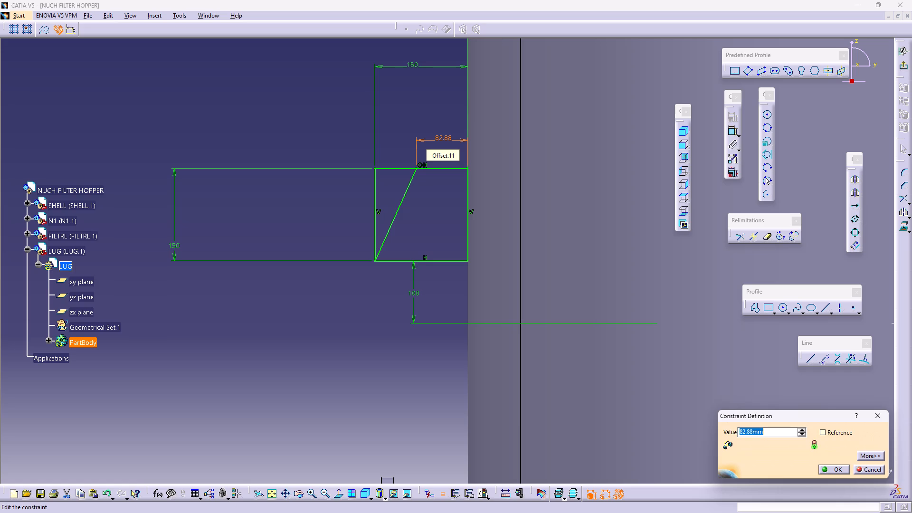
pyautogui.write('100')
pyautogui.press('Return')
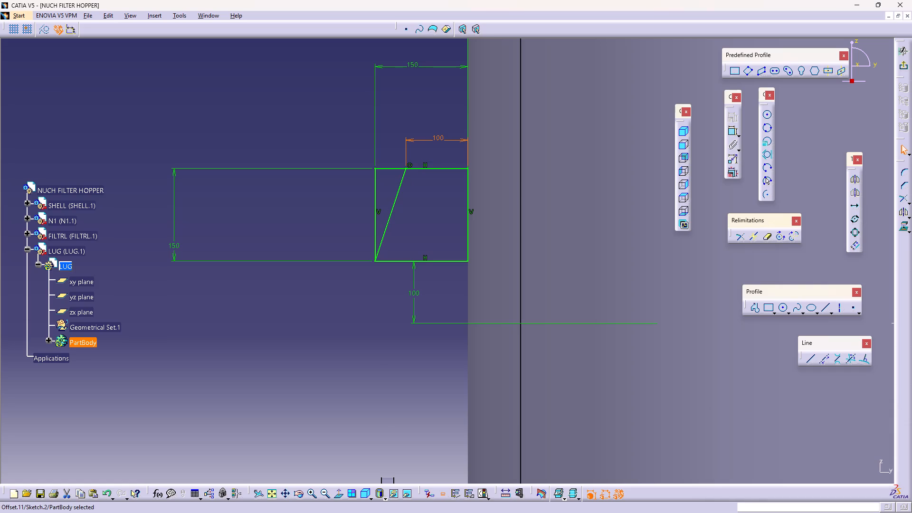
# Set the distance from the slanted line's upper end to the inner vertical edge to 75 mm.
pyautogui.doubleClick(436, 137)
pyautogui.write('75')
pyautogui.press('Return')
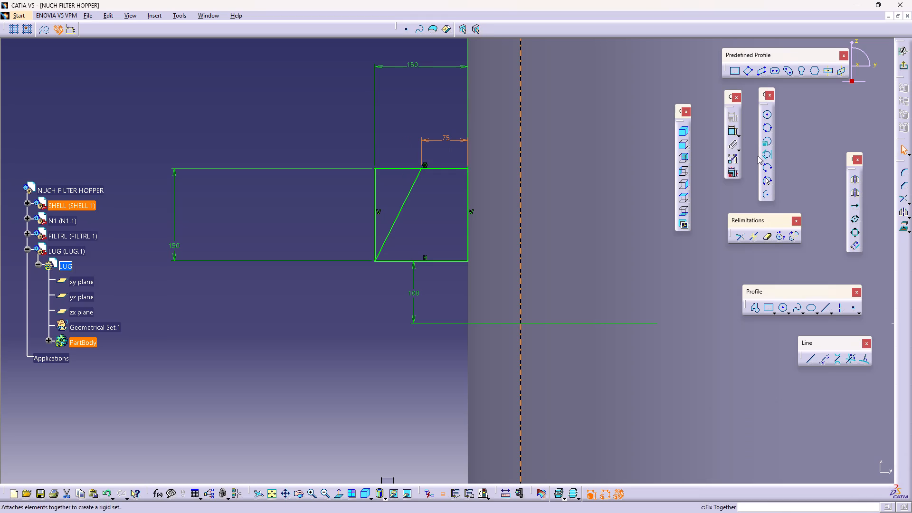
# Sketch a circle inside the lug profile, between the slanted line and the inner vertical edge, and set its diameter to 50 mm.
pyautogui.click(766, 117)
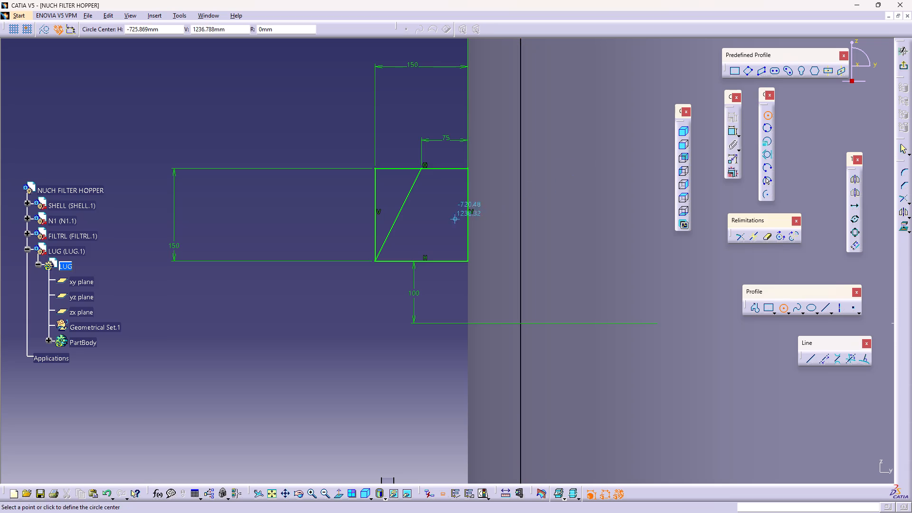
pyautogui.click(438, 218)
pyautogui.click(445, 232)
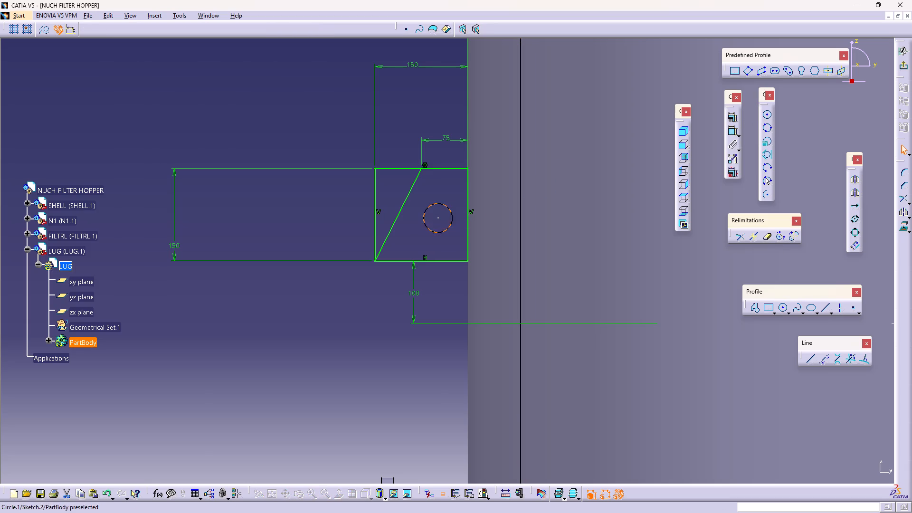
pyautogui.click(732, 132)
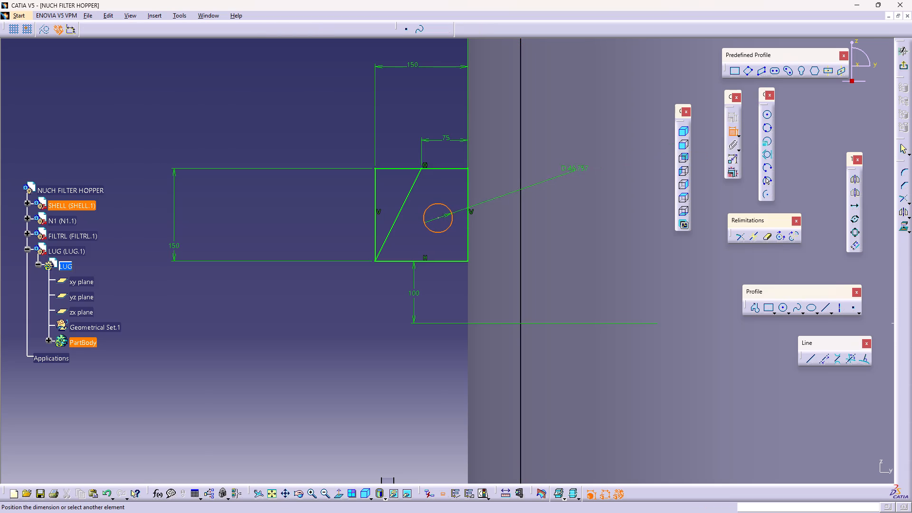
pyautogui.click(361, 201)
pyautogui.doubleClick(361, 201)
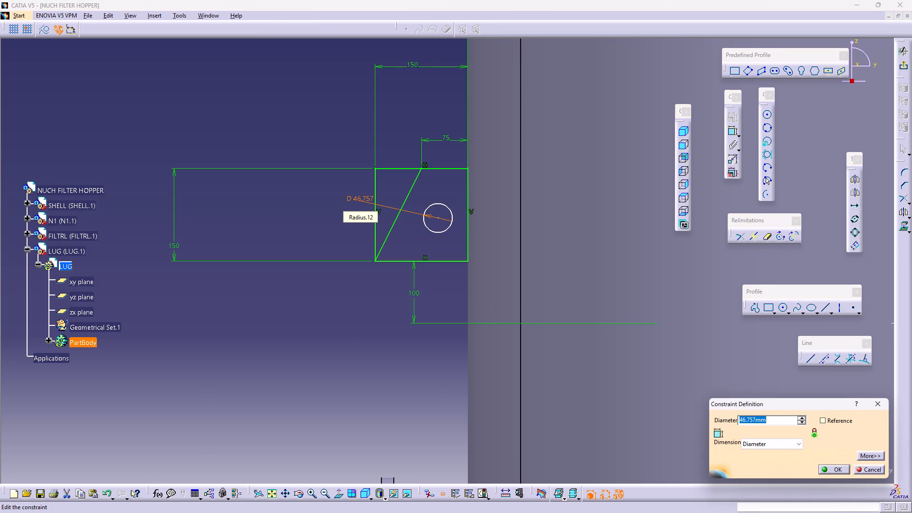
pyautogui.write('50')
pyautogui.press('Return')
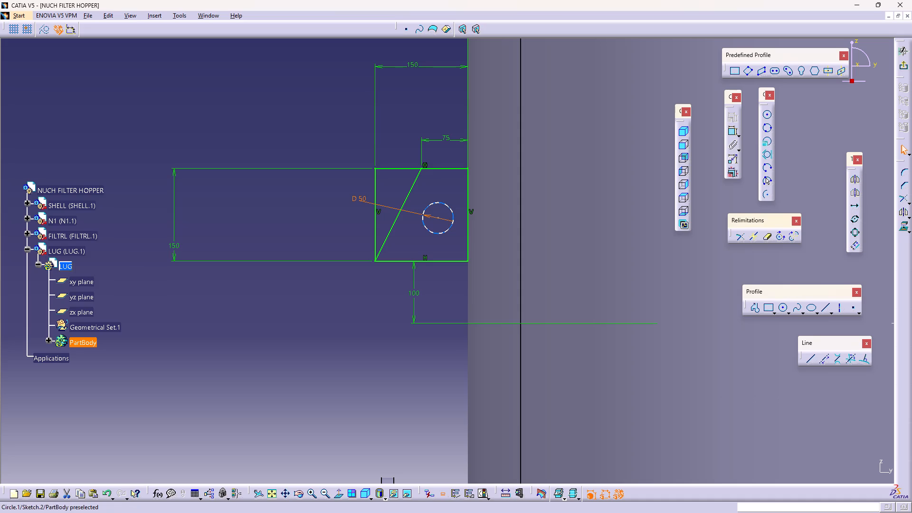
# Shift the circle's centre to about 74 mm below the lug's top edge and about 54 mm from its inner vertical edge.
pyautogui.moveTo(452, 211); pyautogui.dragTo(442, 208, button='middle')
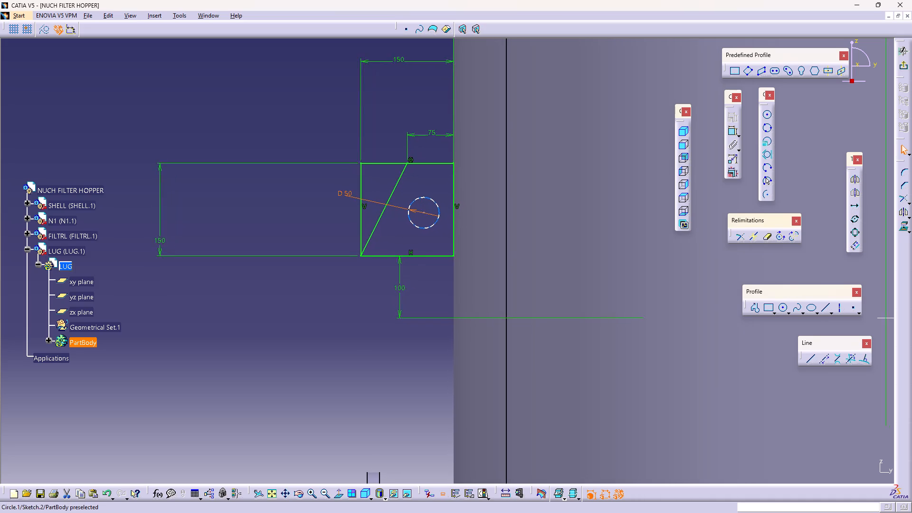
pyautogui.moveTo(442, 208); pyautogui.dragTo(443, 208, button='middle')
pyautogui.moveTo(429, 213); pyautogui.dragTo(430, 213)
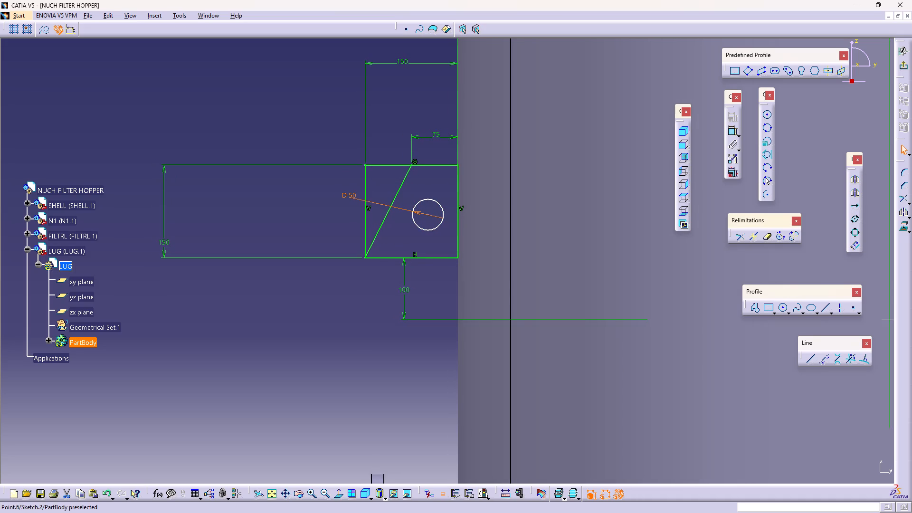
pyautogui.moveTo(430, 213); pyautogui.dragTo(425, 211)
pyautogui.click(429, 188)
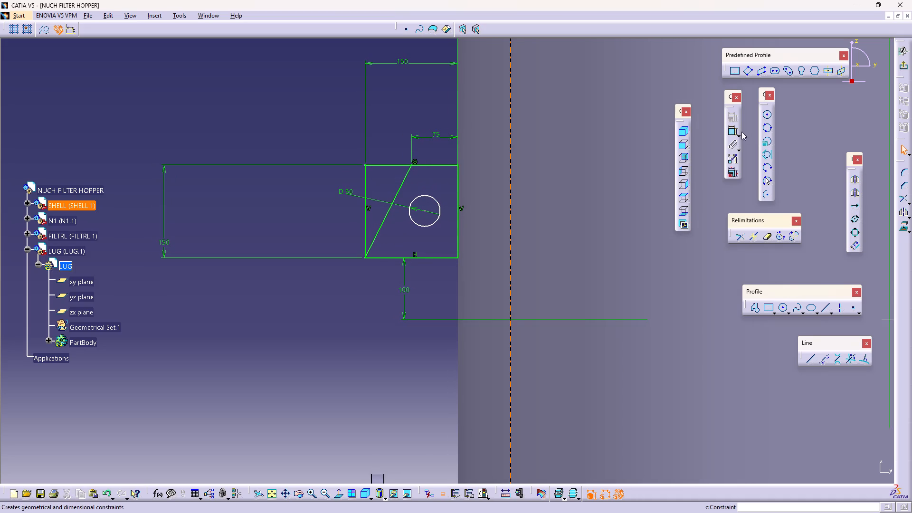
# Dimension the circle's centre from the lug's top edge and set the distance to 75 mm.
pyautogui.click(732, 132)
pyautogui.click(425, 209)
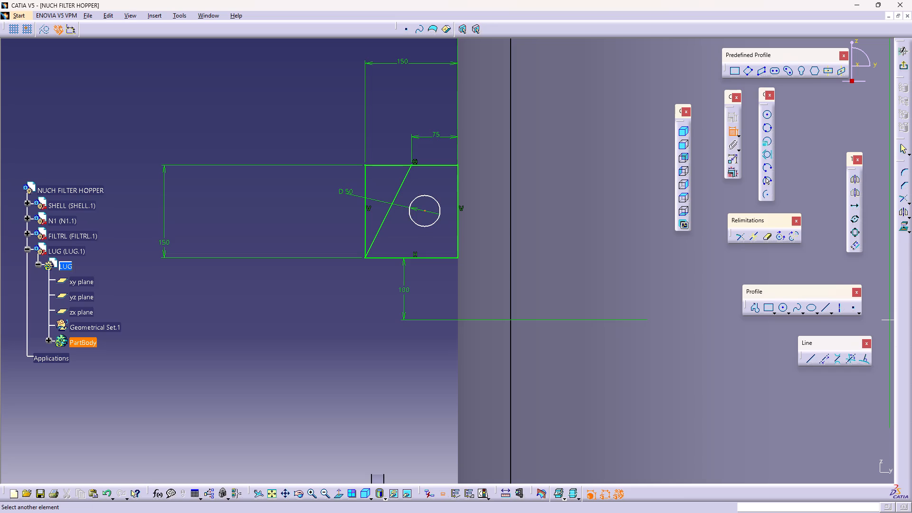
pyautogui.click(429, 165)
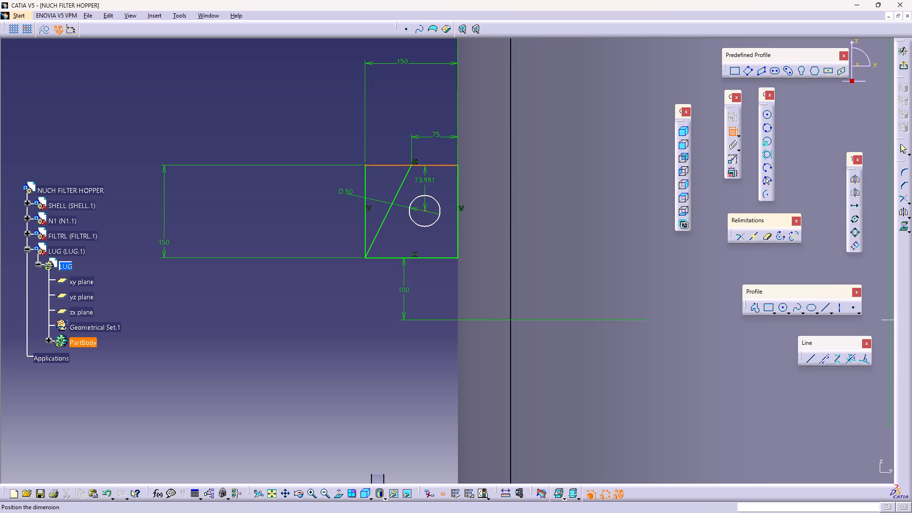
pyautogui.click(426, 182)
pyautogui.doubleClick(429, 180)
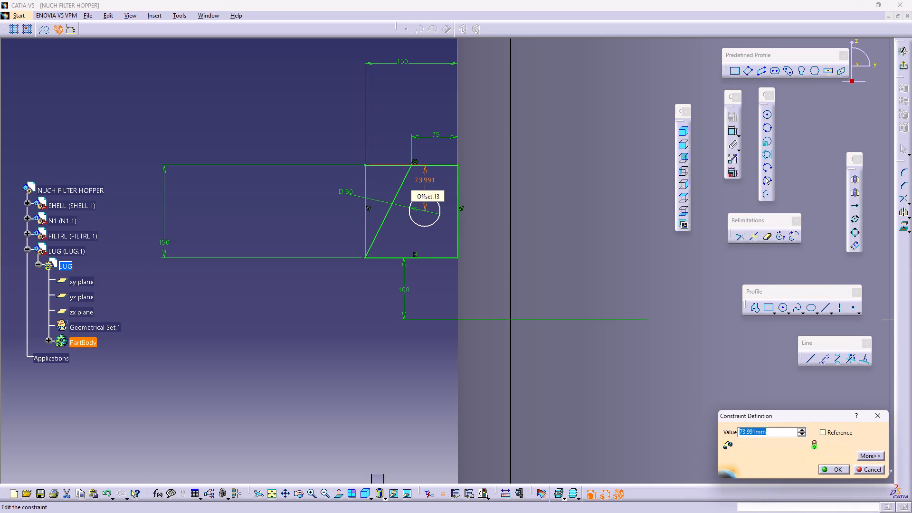
pyautogui.write('75')
pyautogui.press('Return')
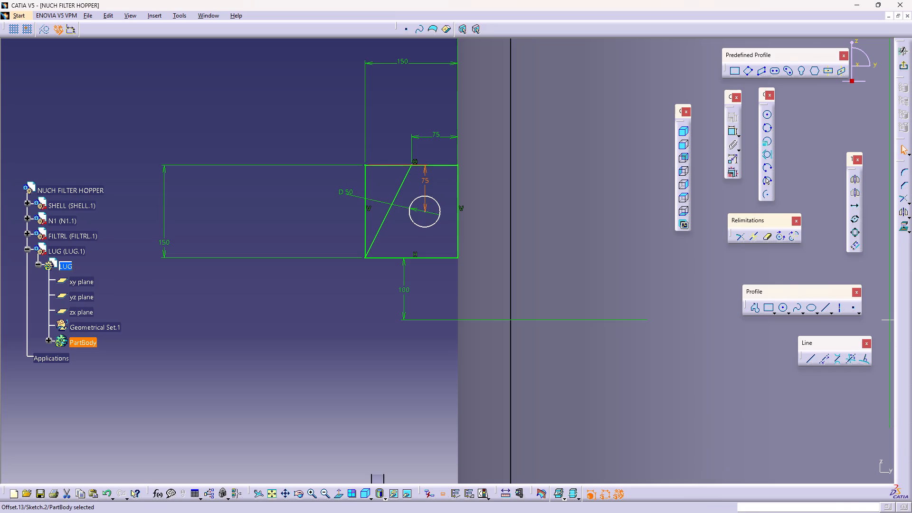
# Dimension the circle's centre from the lug's inner vertical edge and set the distance to 50 mm.
pyautogui.click(457, 220)
pyautogui.click(424, 211)
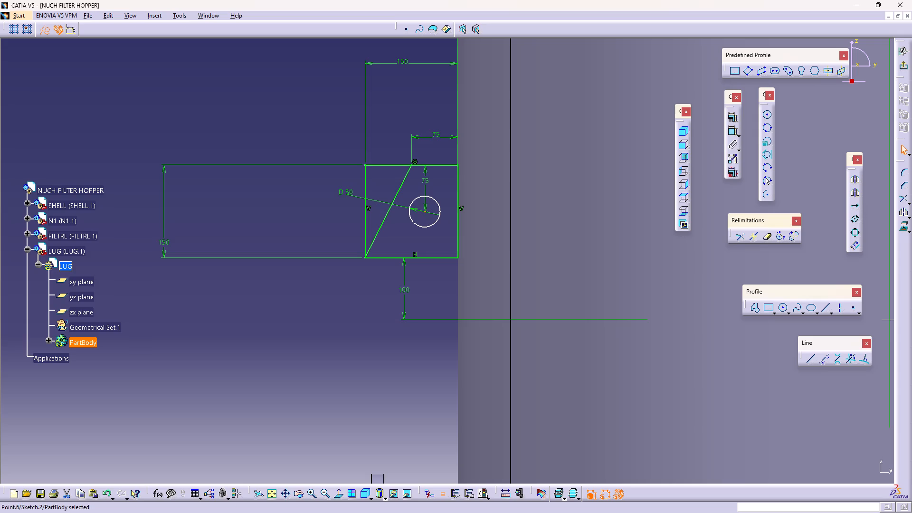
pyautogui.doubleClick(431, 239)
pyautogui.click(731, 131)
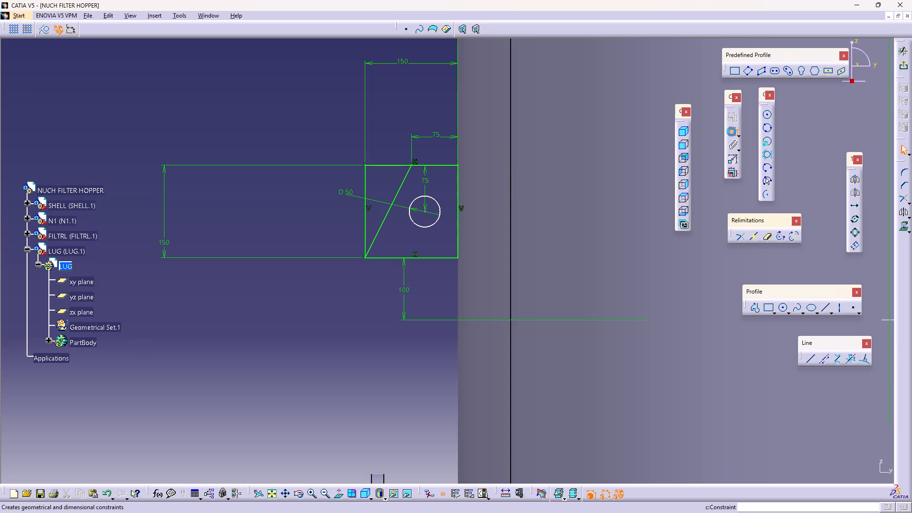
pyautogui.click(733, 131)
pyautogui.doubleClick(733, 131)
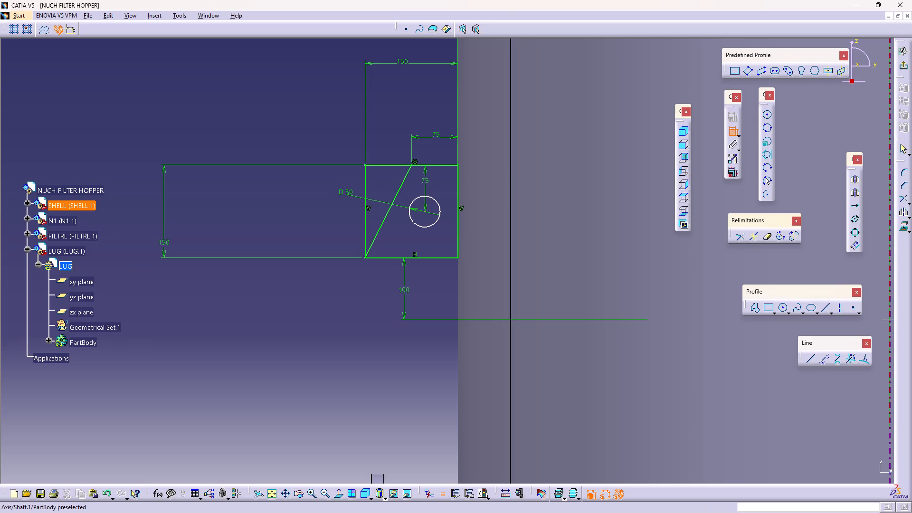
pyautogui.click(426, 212)
pyautogui.click(458, 223)
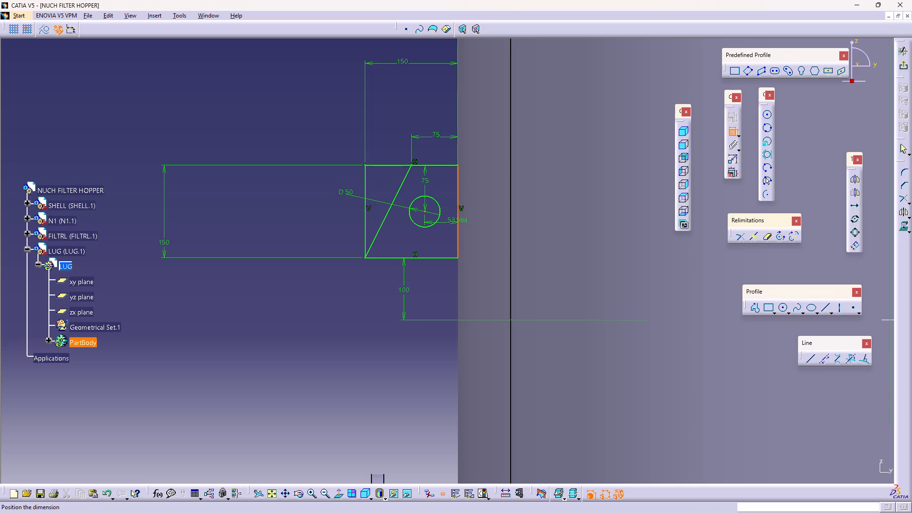
pyautogui.click(439, 235)
pyautogui.doubleClick(439, 235)
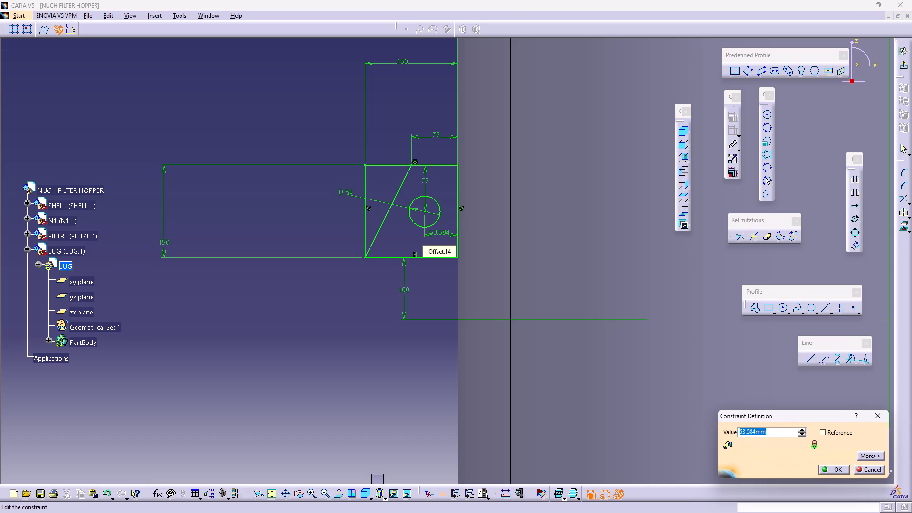
pyautogui.write('50')
pyautogui.press('Return')
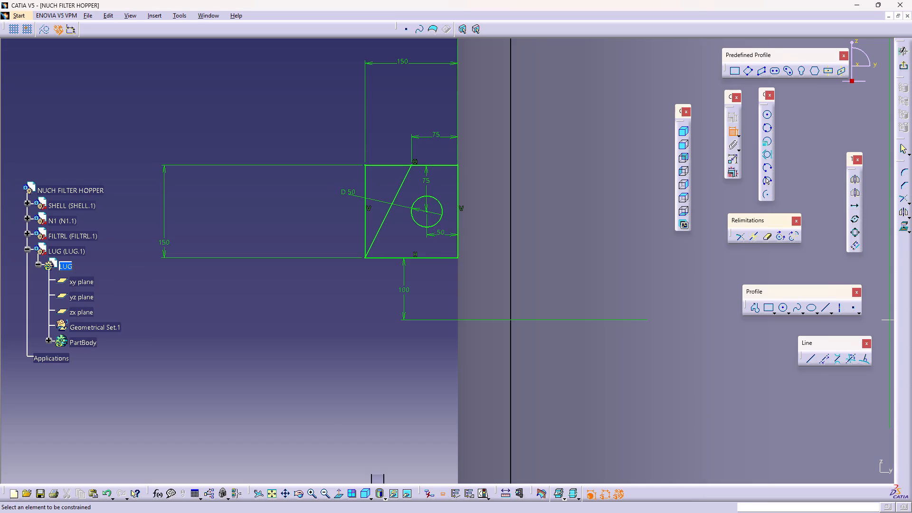
pyautogui.click(729, 133)
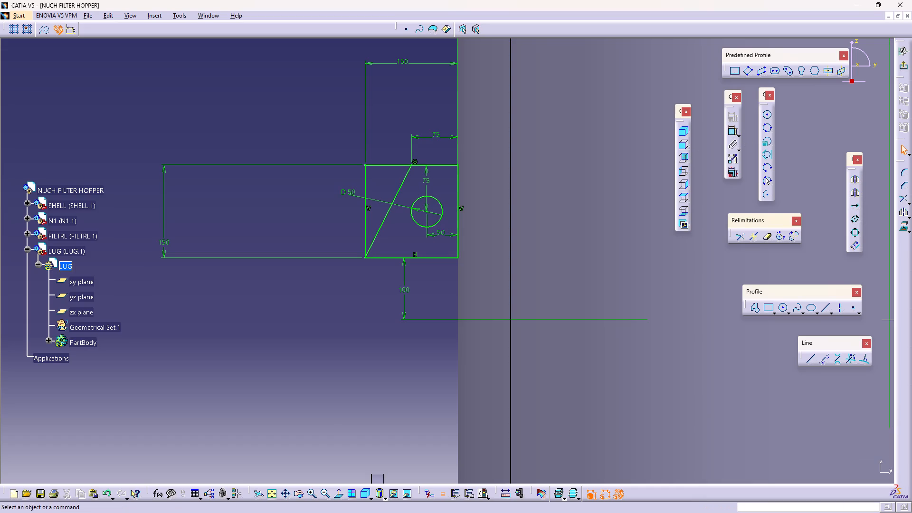
pyautogui.click(418, 279)
# Quick-trim the rectangle's outer vertical edge and the top edge beyond the slanted line, converting their length dimensions into distances.
pyautogui.doubleClick(771, 239)
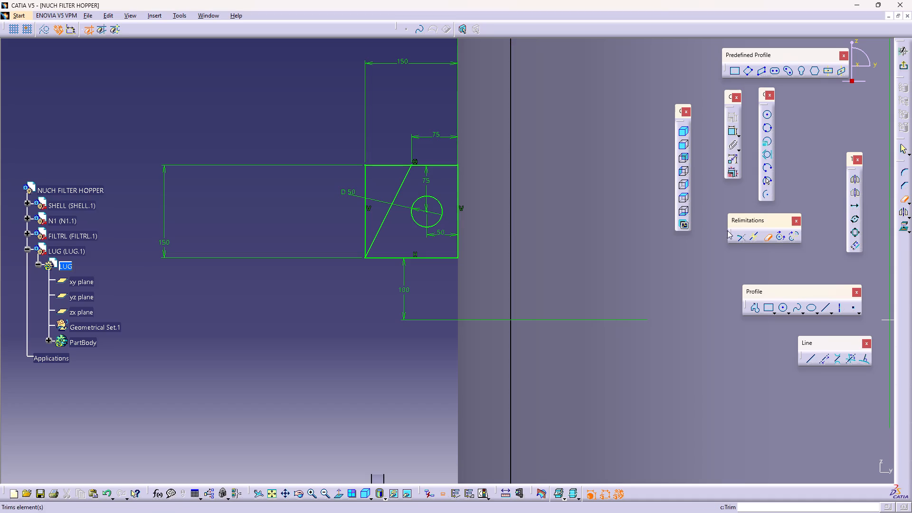
pyautogui.click(364, 189)
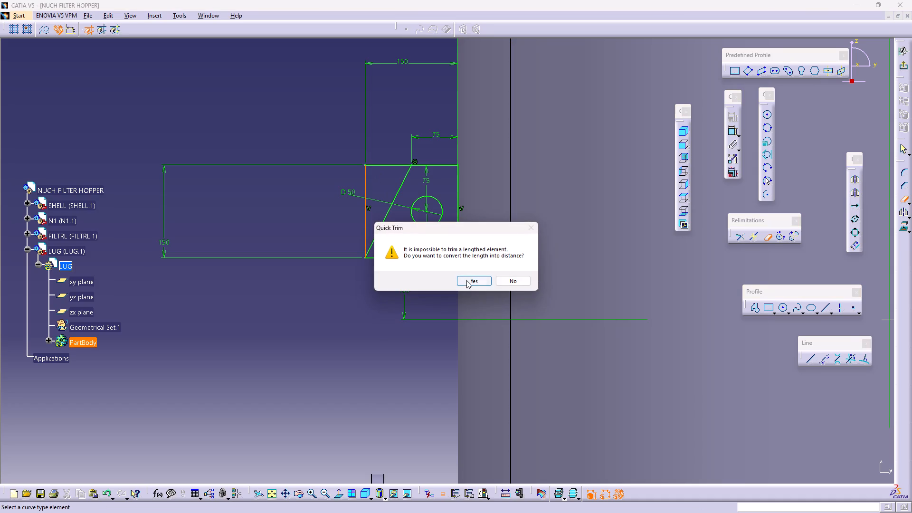
pyautogui.click(466, 280)
pyautogui.click(376, 166)
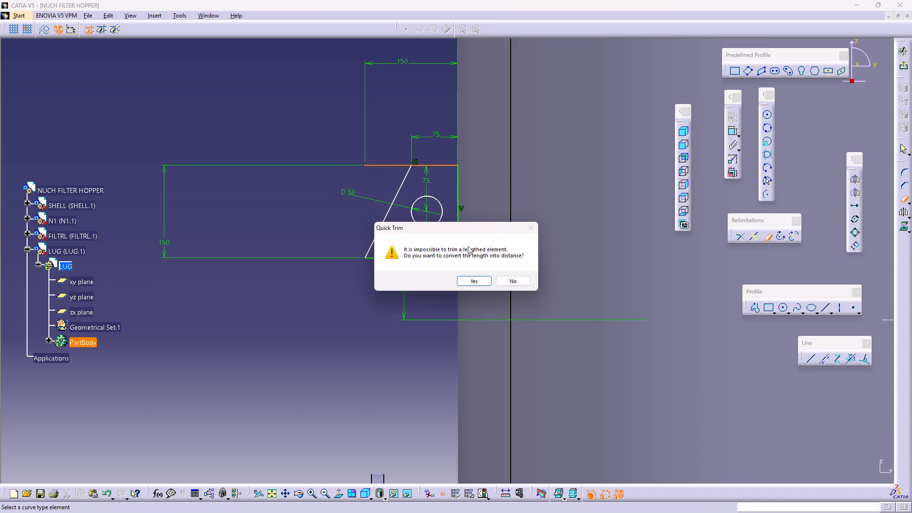
pyautogui.click(475, 279)
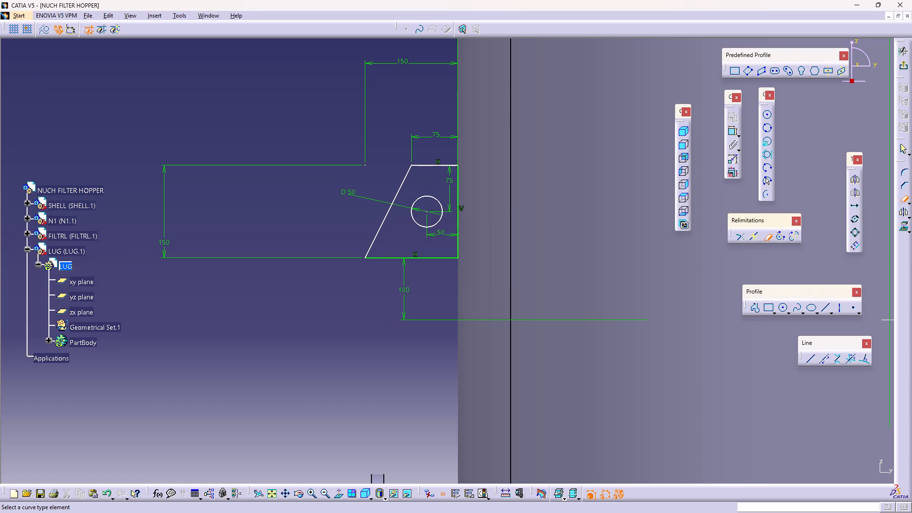
pyautogui.click(769, 236)
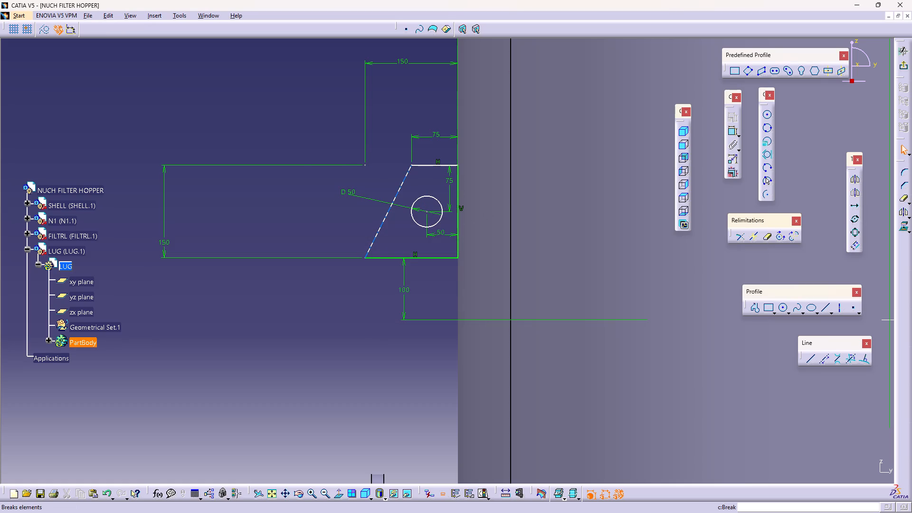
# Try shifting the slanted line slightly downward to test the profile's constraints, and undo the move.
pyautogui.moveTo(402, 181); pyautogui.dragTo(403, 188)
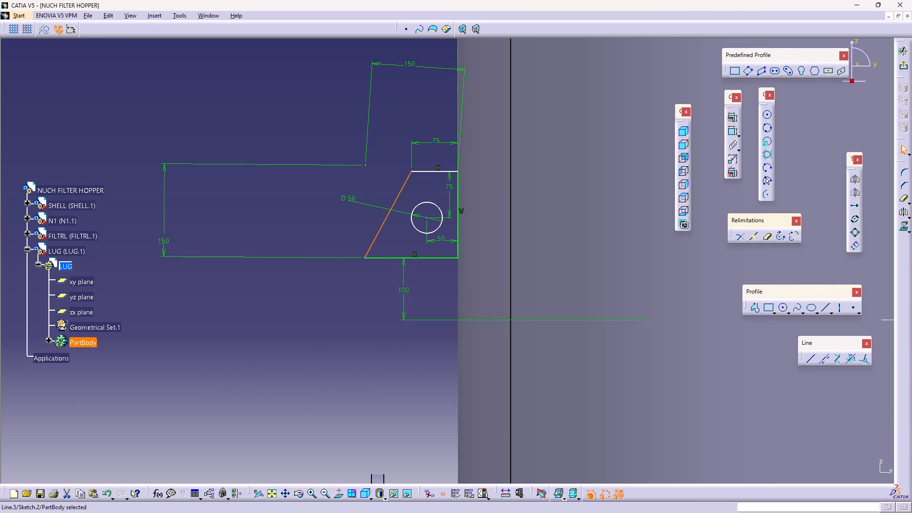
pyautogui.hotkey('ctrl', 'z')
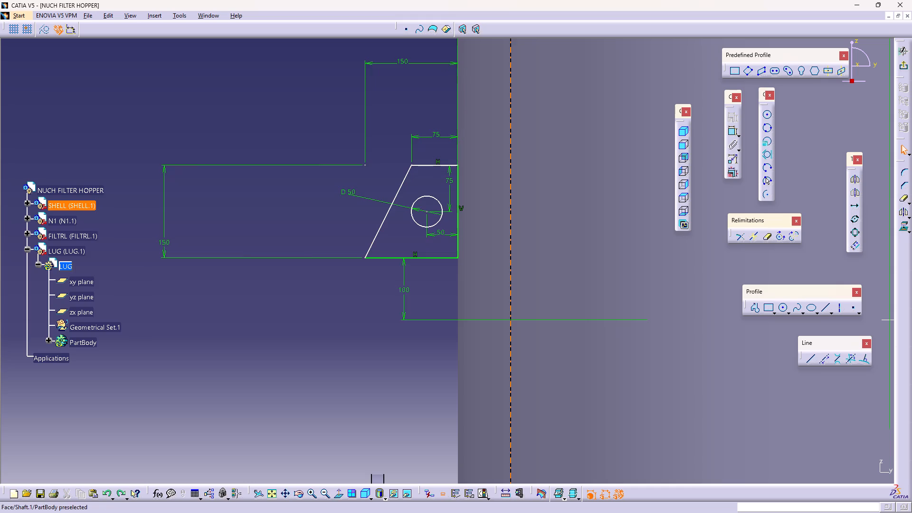
# Dimension the length of the lug profile's bottom edge, placing the dimension below it.
pyautogui.click(735, 131)
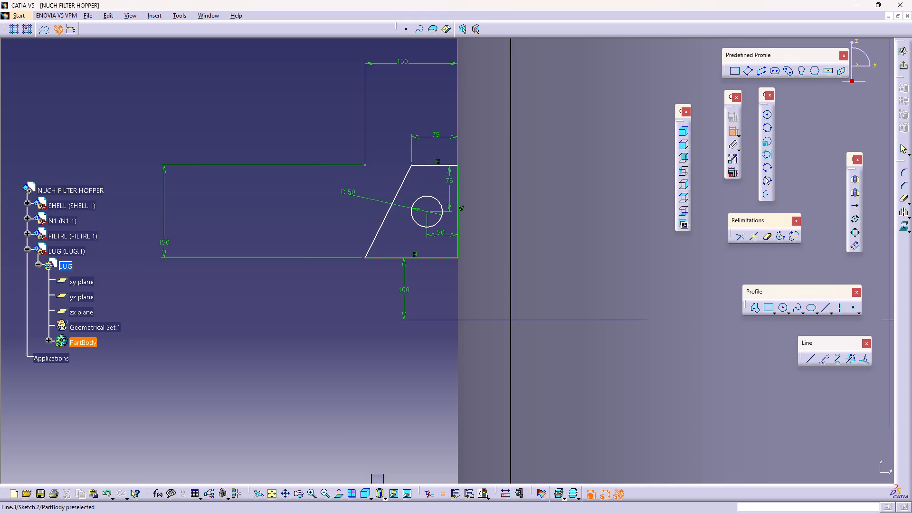
pyautogui.click(388, 257)
pyautogui.click(395, 292)
pyautogui.click(408, 274)
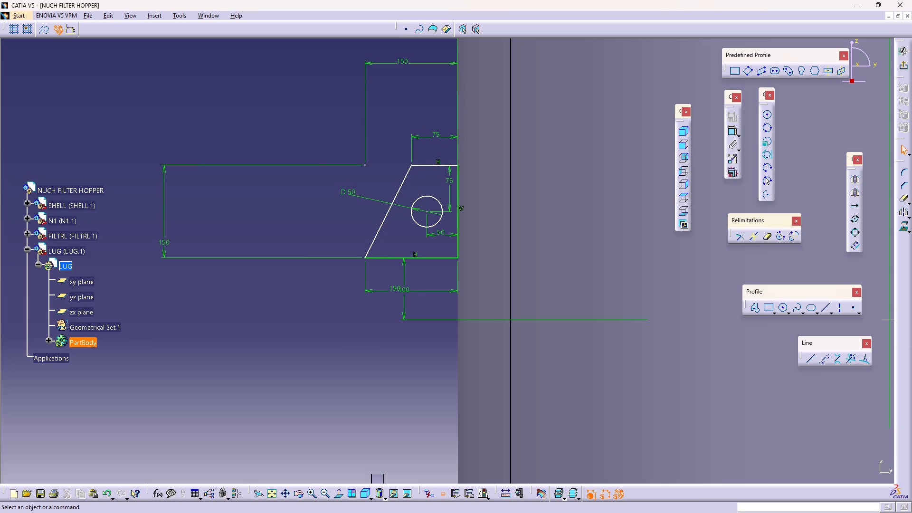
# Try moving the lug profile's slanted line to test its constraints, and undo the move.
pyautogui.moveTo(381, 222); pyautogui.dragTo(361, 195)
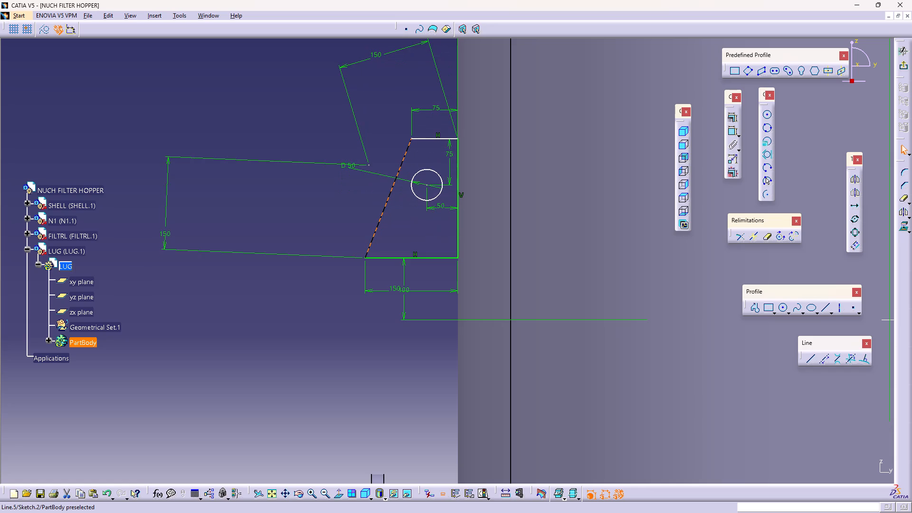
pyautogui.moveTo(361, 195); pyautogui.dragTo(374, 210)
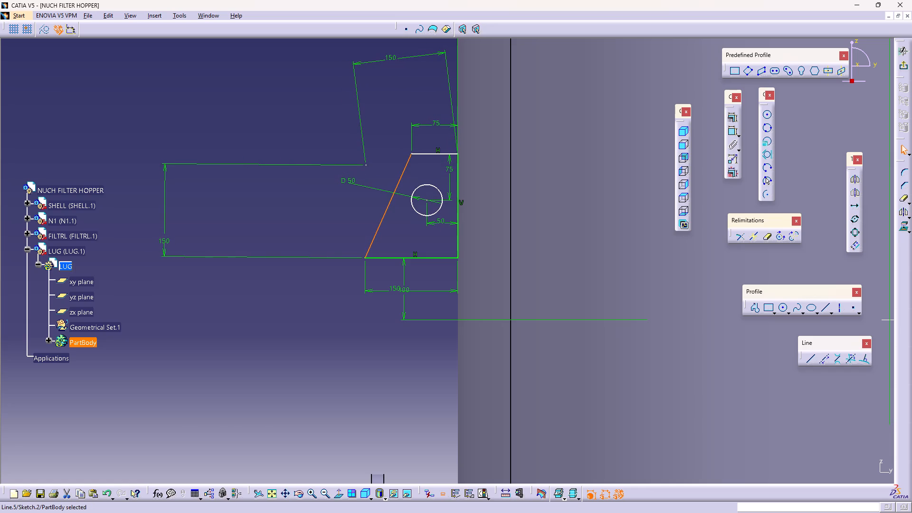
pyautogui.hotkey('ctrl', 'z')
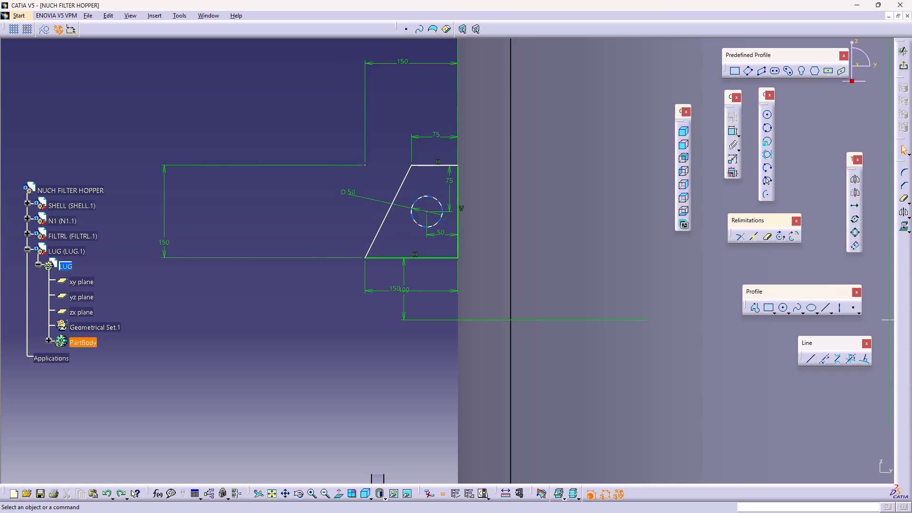
# Delete the leftover corner point outside the slanted line that carries the old 150 mm distance dimensions.
pyautogui.click(367, 164)
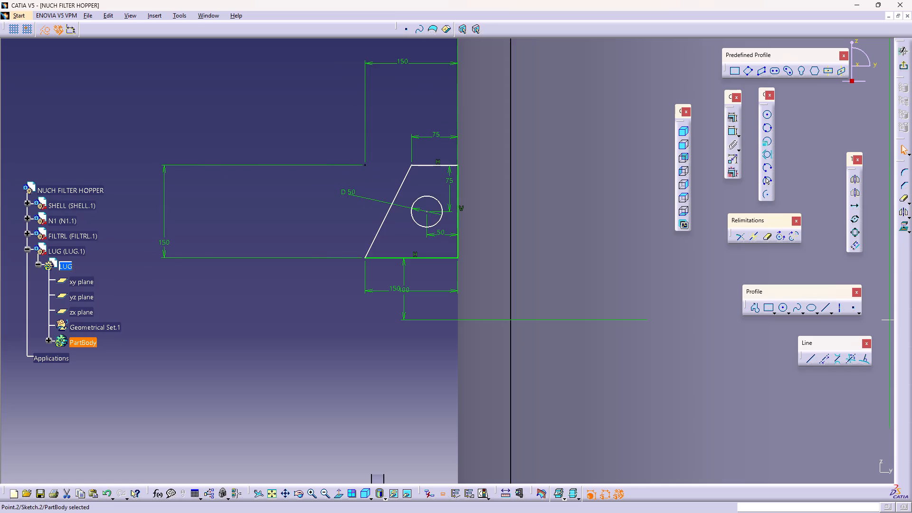
pyautogui.press('4')
pyautogui.press('Delete')
pyautogui.press('End')
pyautogui.press('Delete')
pyautogui.press('Delete')
pyautogui.press('Delete')
pyautogui.press('Delete')
pyautogui.press('Delete')
pyautogui.moveTo(388, 158); pyautogui.dragTo(342, 181)
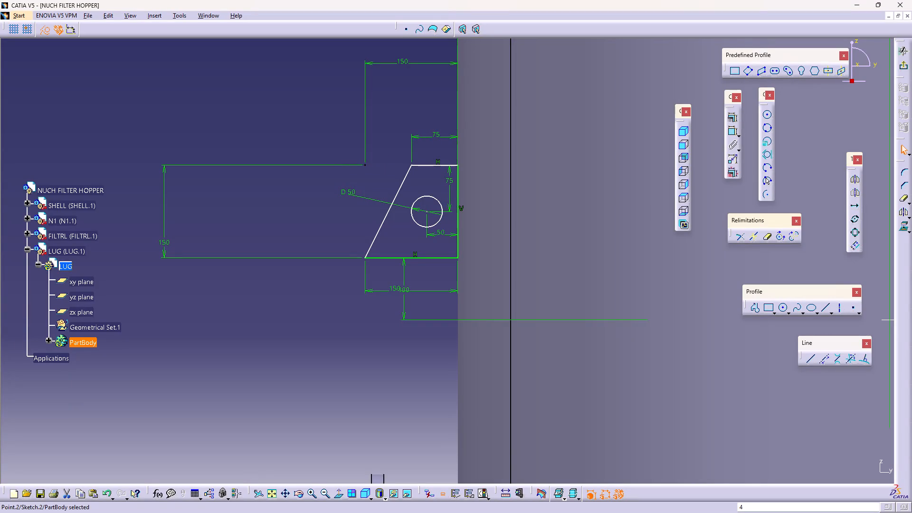
pyautogui.rightClick(364, 165)
pyautogui.click(402, 293)
pyautogui.doubleClick(358, 338)
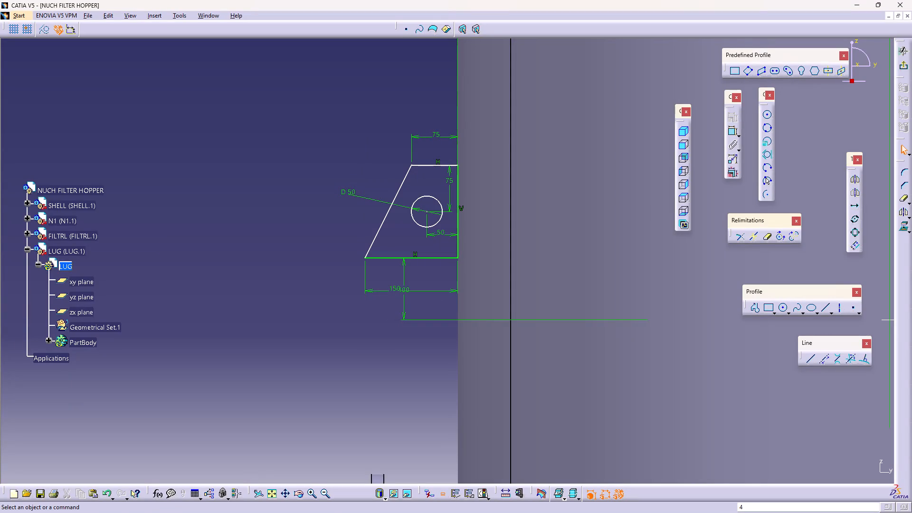
# Dimension the length of the lug profile's inner vertical edge, placing the dimension outside the slanted line, and keep its value.
pyautogui.doubleClick(730, 131)
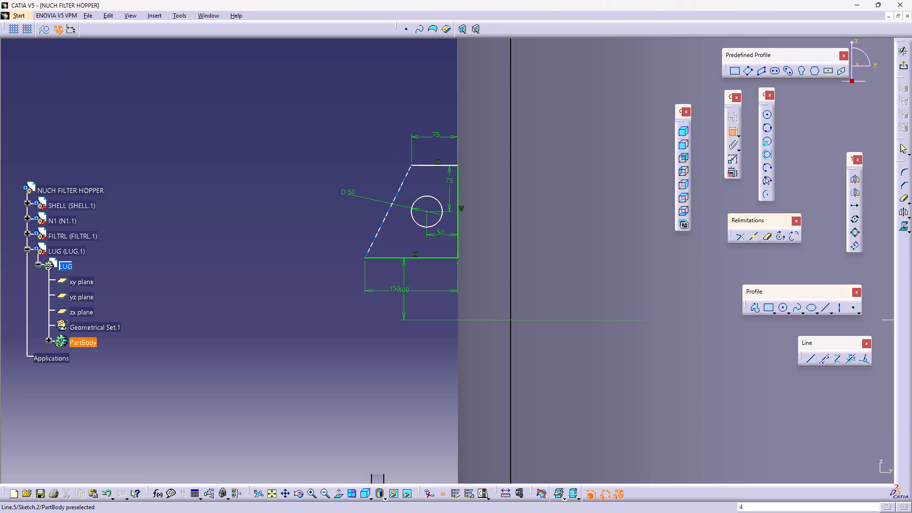
pyautogui.click(456, 180)
pyautogui.click(310, 221)
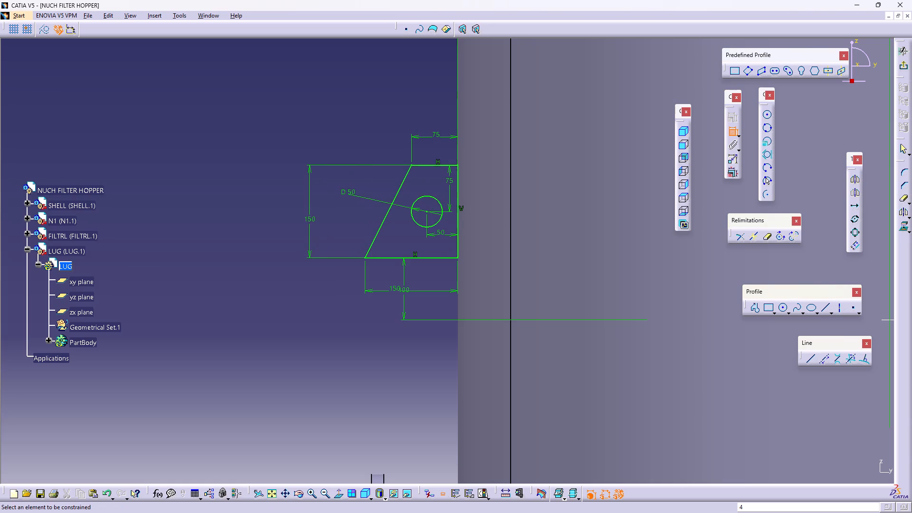
pyautogui.doubleClick(310, 221)
pyautogui.click(345, 232)
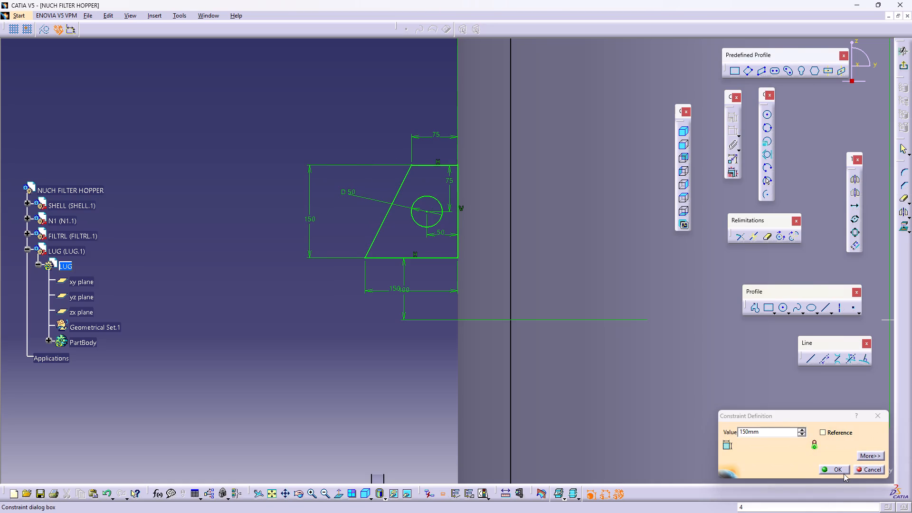
pyautogui.click(844, 474)
# Finish the lug profile sketch and return to part modelling.
pyautogui.moveTo(399, 379); pyautogui.dragTo(387, 371)
pyautogui.moveTo(371, 341); pyautogui.dragTo(362, 382, button='middle')
pyautogui.moveTo(361, 334); pyautogui.dragTo(359, 339, button='right')
pyautogui.moveTo(357, 342); pyautogui.dragTo(354, 341, button='middle')
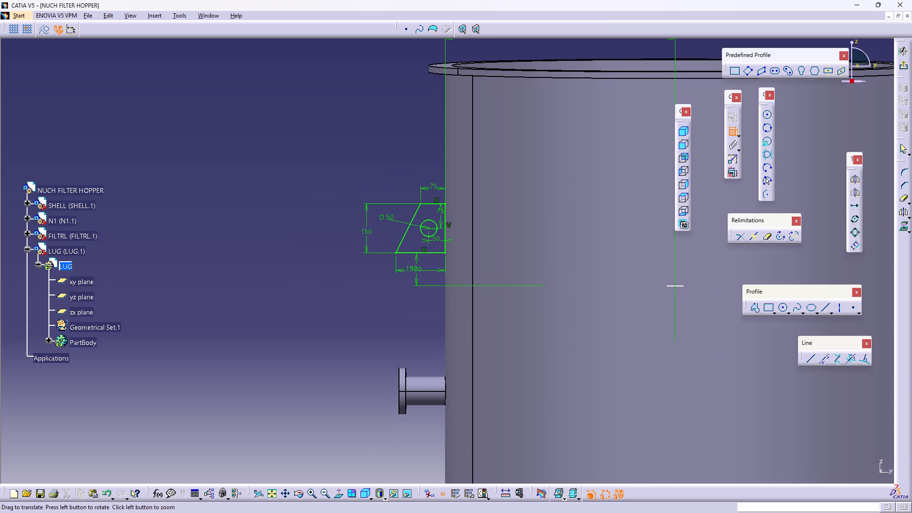
pyautogui.moveTo(353, 340); pyautogui.dragTo(303, 328, button='right')
pyautogui.moveTo(354, 341); pyautogui.dragTo(303, 327, button='middle')
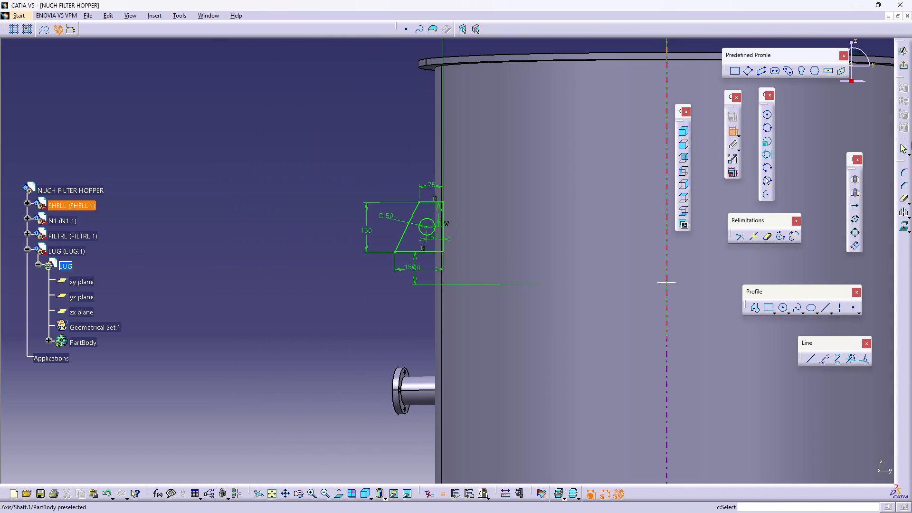
pyautogui.click(902, 68)
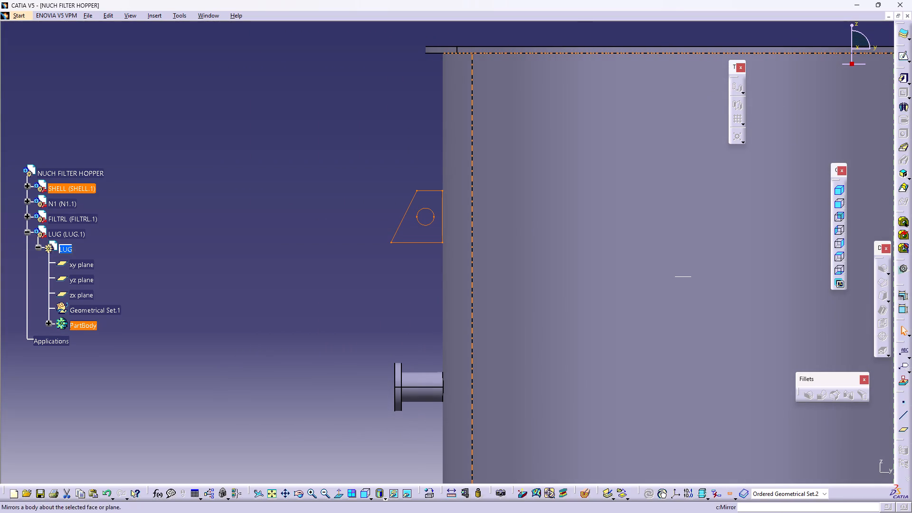
# Set up a Pad of the lug profile with mirrored extent and a length of 75 mm.
pyautogui.click(901, 80)
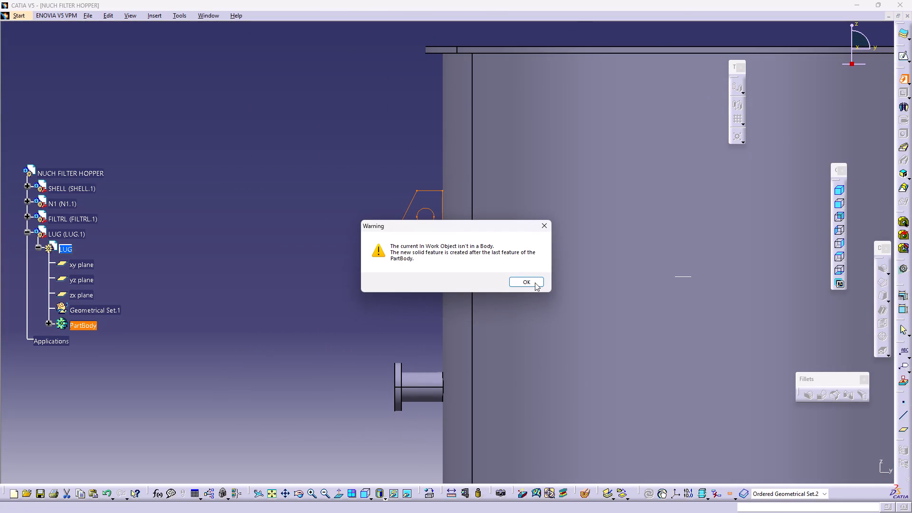
pyautogui.click(533, 287)
pyautogui.click(534, 279)
pyautogui.moveTo(401, 224); pyautogui.dragTo(533, 359, button='middle')
pyautogui.moveTo(402, 226); pyautogui.dragTo(532, 377, button='right')
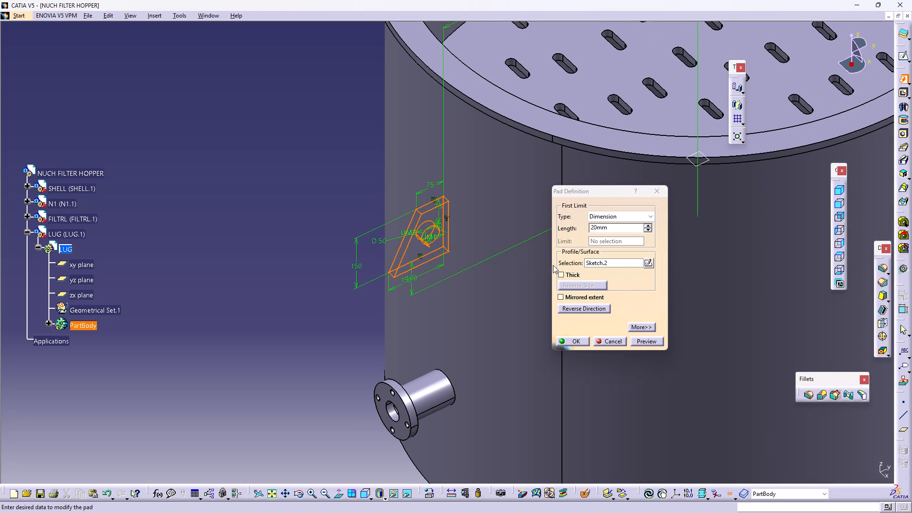
pyautogui.click(578, 299)
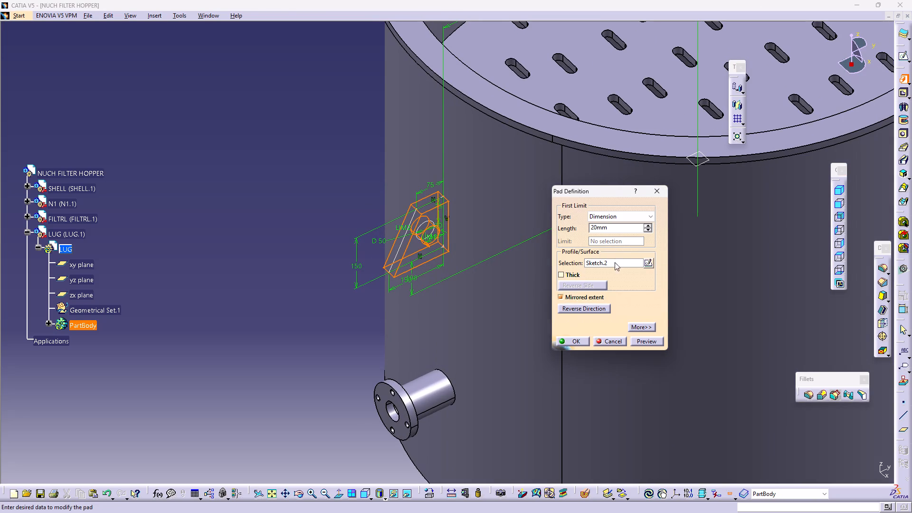
pyautogui.doubleClick(616, 231)
pyautogui.write('75')
pyautogui.click(298, 272)
# Preview the mirrored lug pad, check it from several sides against the shell, and accept it.
pyautogui.moveTo(532, 252); pyautogui.dragTo(664, 215, button='middle')
pyautogui.moveTo(533, 268); pyautogui.dragTo(664, 215, button='right')
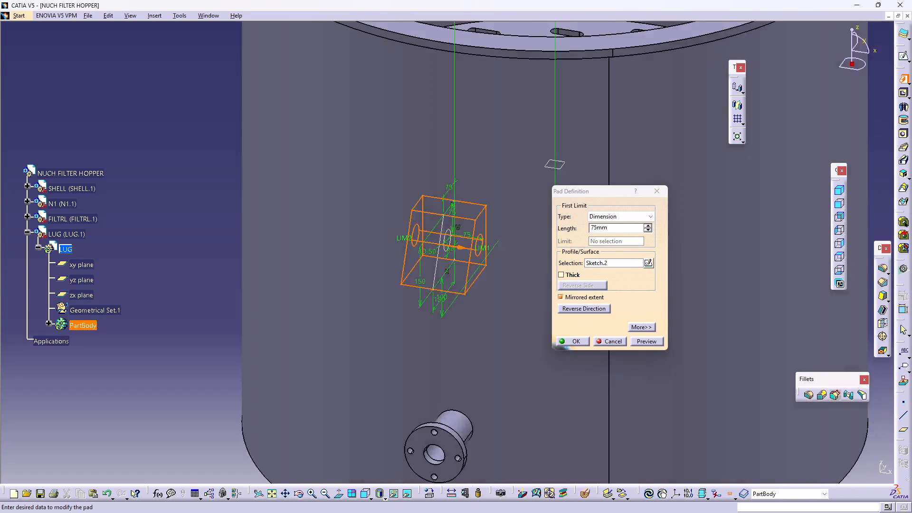
pyautogui.moveTo(664, 215); pyautogui.dragTo(522, 349, button='middle')
pyautogui.moveTo(664, 215); pyautogui.dragTo(522, 349, button='right')
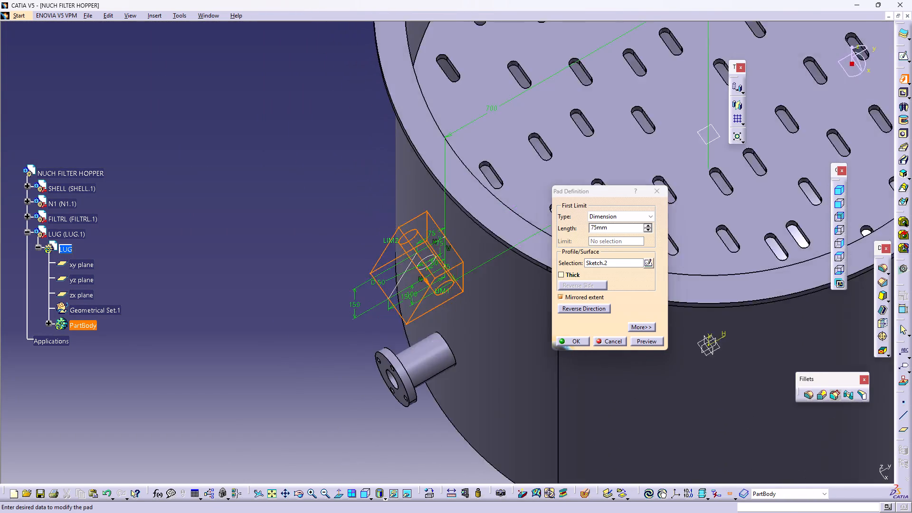
pyautogui.moveTo(522, 349); pyautogui.dragTo(466, 216, button='middle')
pyautogui.moveTo(522, 349); pyautogui.dragTo(466, 216, button='right')
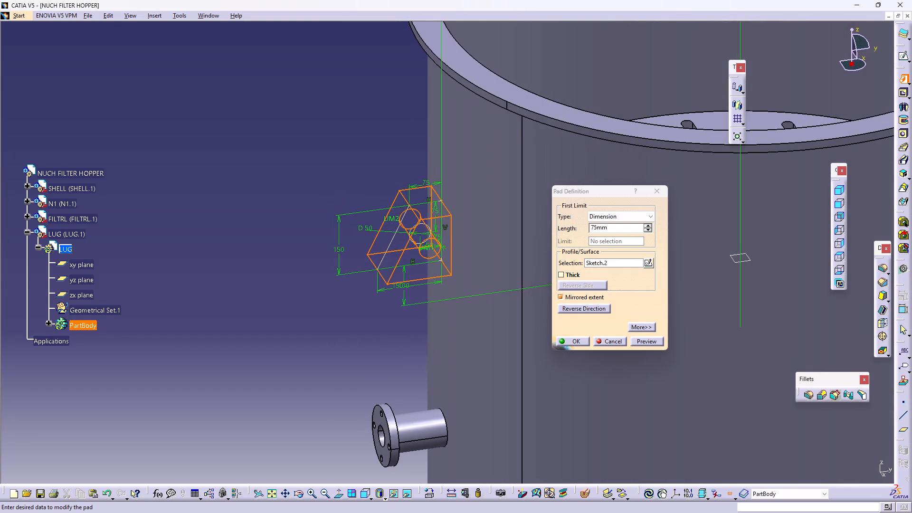
pyautogui.moveTo(466, 216); pyautogui.dragTo(471, 216, button='right')
pyautogui.moveTo(466, 216); pyautogui.dragTo(485, 217, button='middle')
pyautogui.click(649, 340)
pyautogui.moveTo(423, 325); pyautogui.dragTo(528, 337, button='middle')
pyautogui.moveTo(431, 331); pyautogui.dragTo(528, 337, button='right')
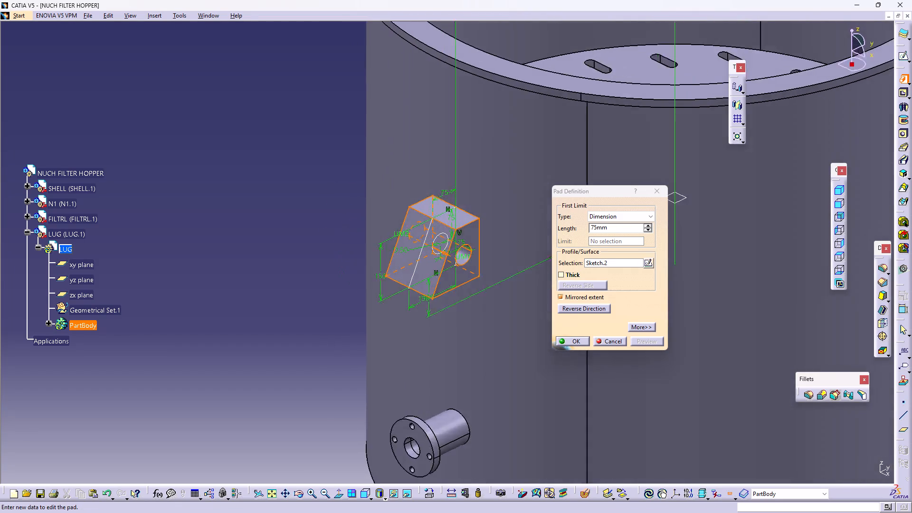
pyautogui.moveTo(528, 337); pyautogui.dragTo(851, 239, button='right')
pyautogui.moveTo(528, 337); pyautogui.dragTo(853, 239, button='middle')
pyautogui.moveTo(472, 240); pyautogui.dragTo(598, 132, button='middle')
pyautogui.moveTo(472, 240); pyautogui.dragTo(598, 132, button='right')
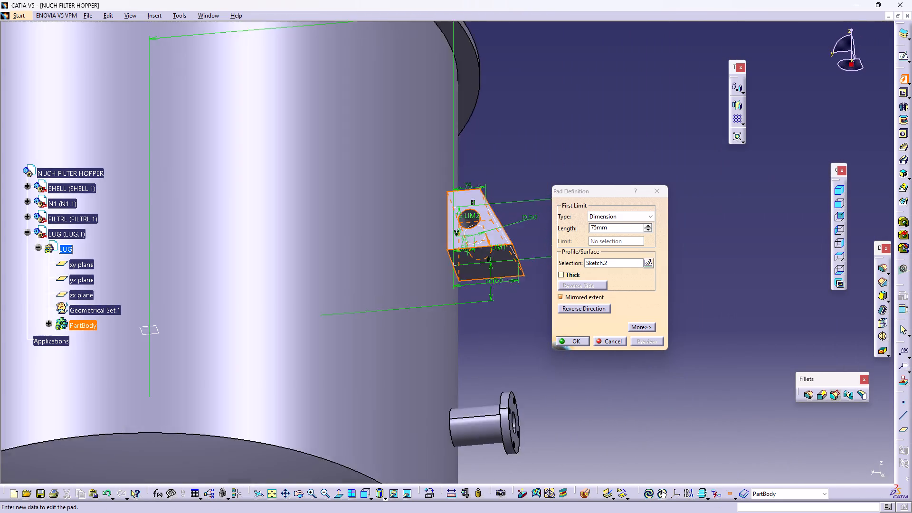
pyautogui.moveTo(598, 132); pyautogui.dragTo(131, 320, button='right')
pyautogui.moveTo(598, 132); pyautogui.dragTo(131, 320, button='middle')
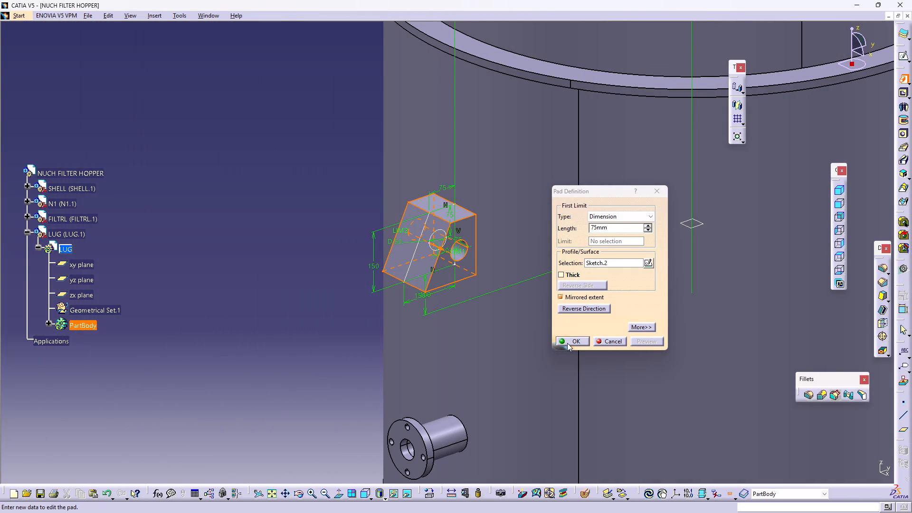
pyautogui.click(568, 341)
pyautogui.click(282, 367)
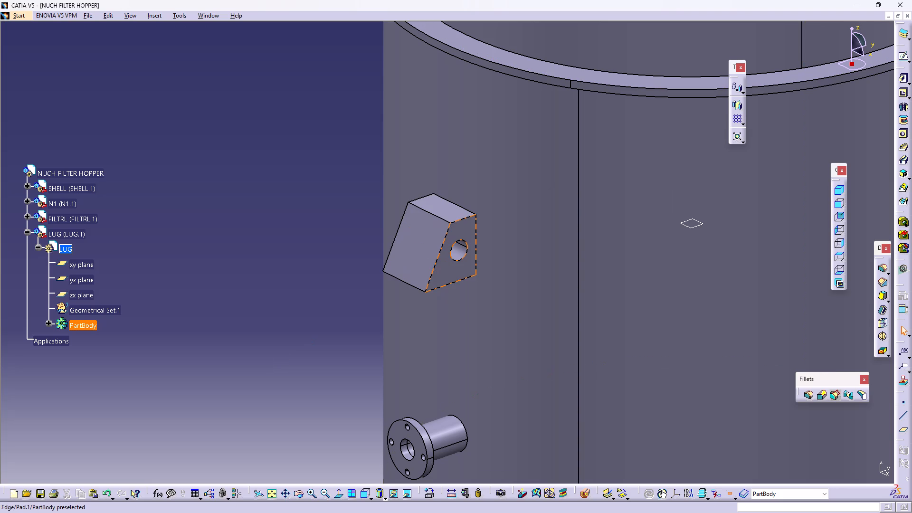
# On the lug's side face, sketch a rectangle around the hole, crossing the slanted edge, about 11 mm from the bottom and inner edges.
pyautogui.click(445, 274)
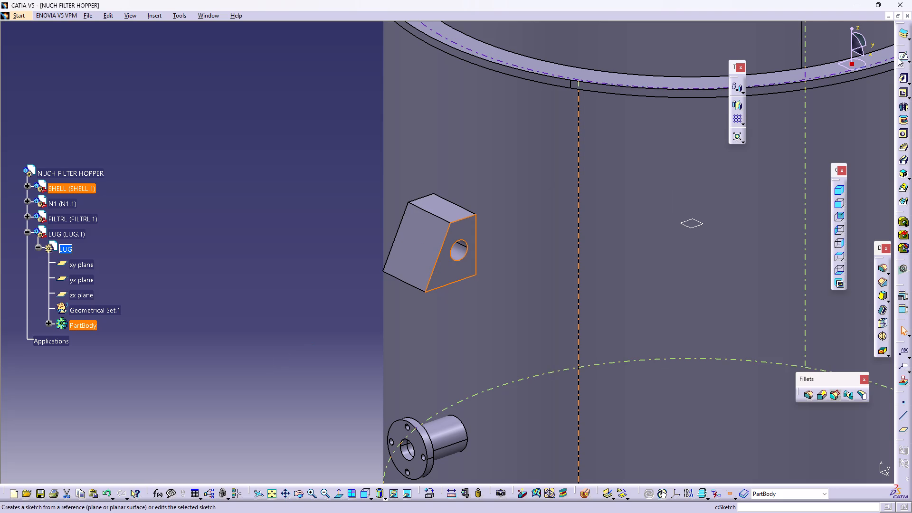
pyautogui.click(898, 57)
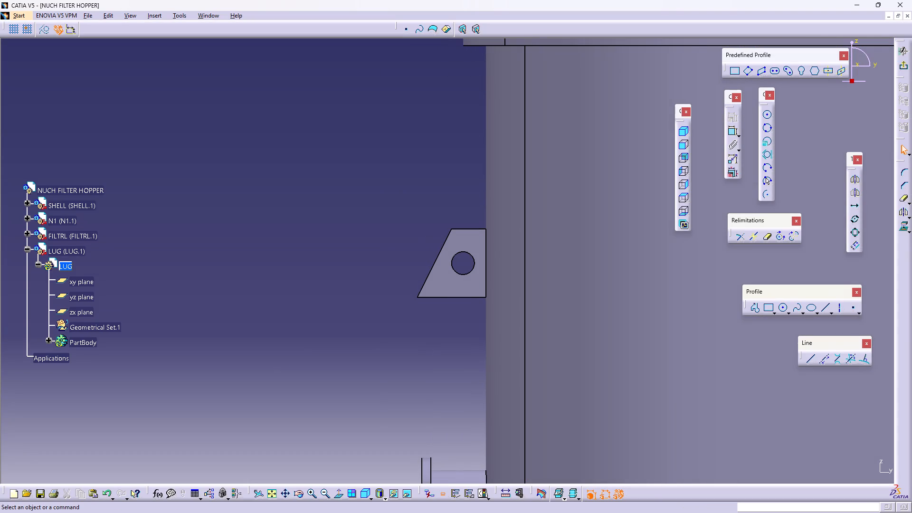
pyautogui.moveTo(487, 348); pyautogui.dragTo(492, 272, button='middle')
pyautogui.rightClick(486, 348)
pyautogui.moveTo(414, 311); pyautogui.dragTo(353, 285, button='middle')
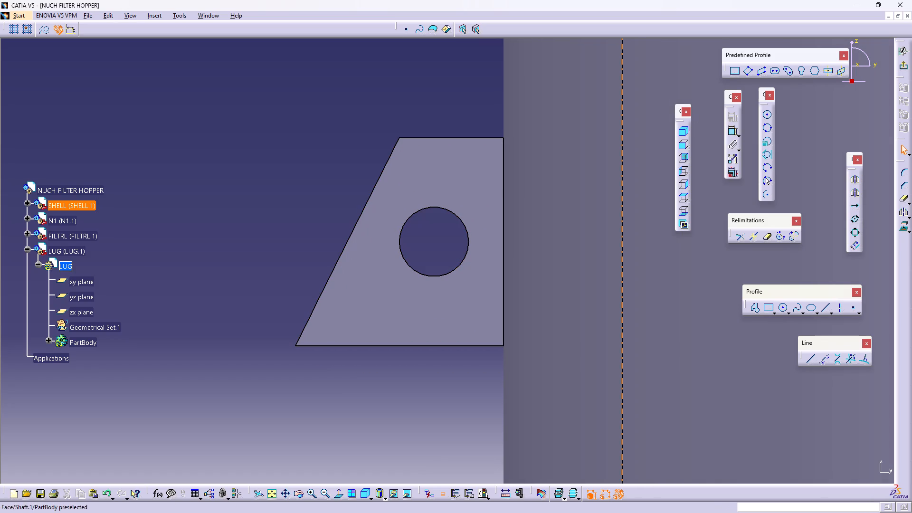
pyautogui.click(730, 73)
pyautogui.moveTo(333, 159); pyautogui.dragTo(377, 157)
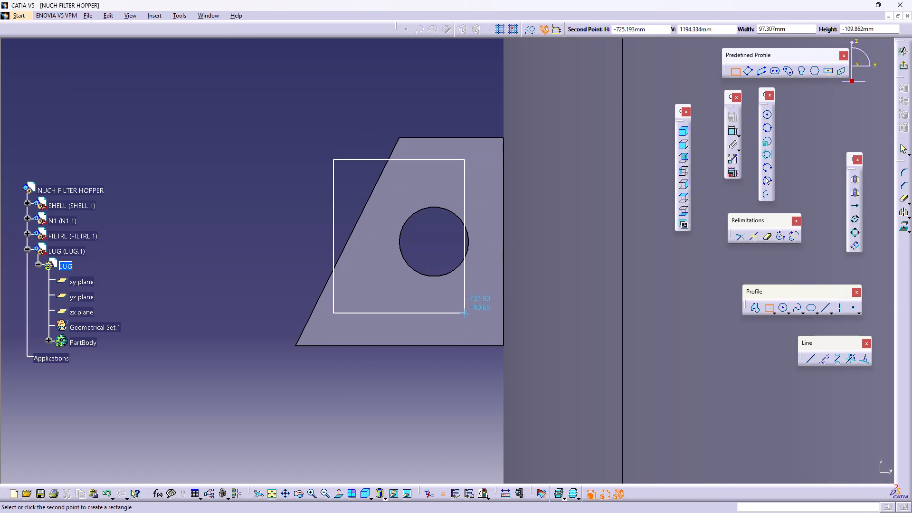
pyautogui.click(488, 330)
pyautogui.click(408, 415)
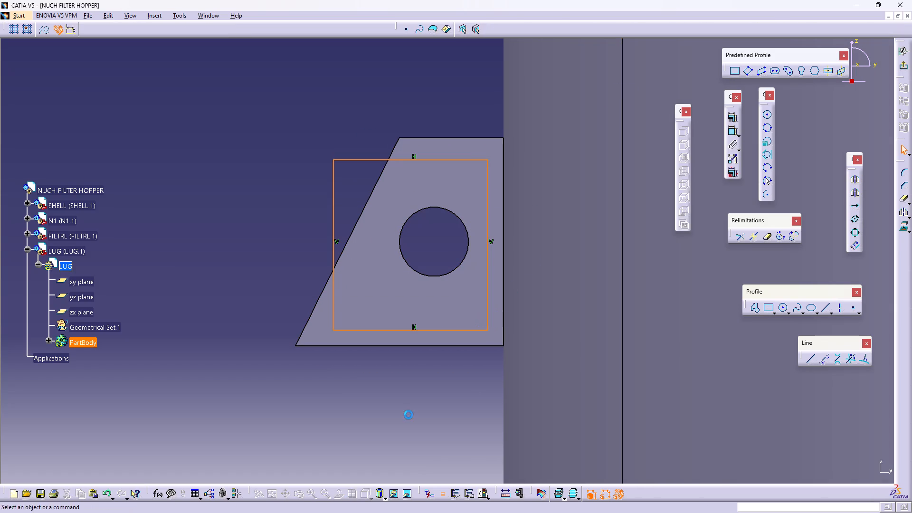
# Dimension the rectangle's bottom edge from the lug's bottom edge and set the distance to 15 mm.
pyautogui.doubleClick(732, 130)
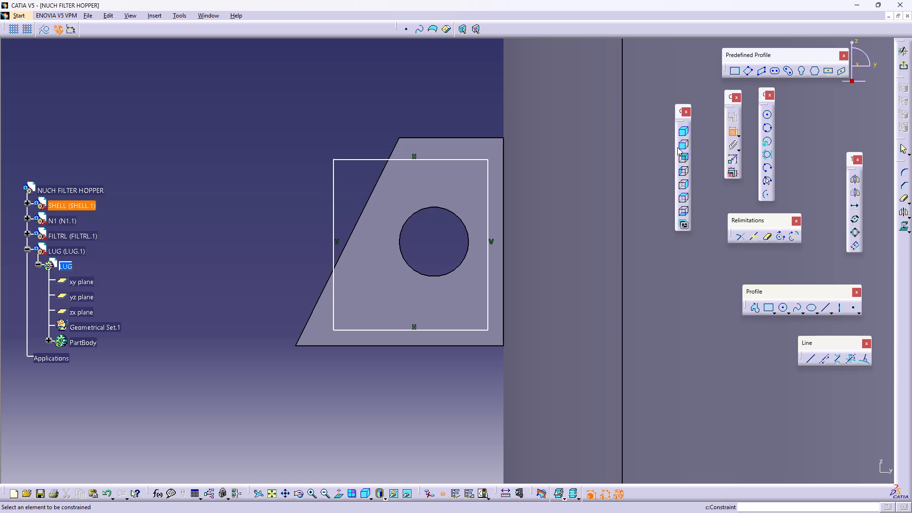
pyautogui.click(398, 346)
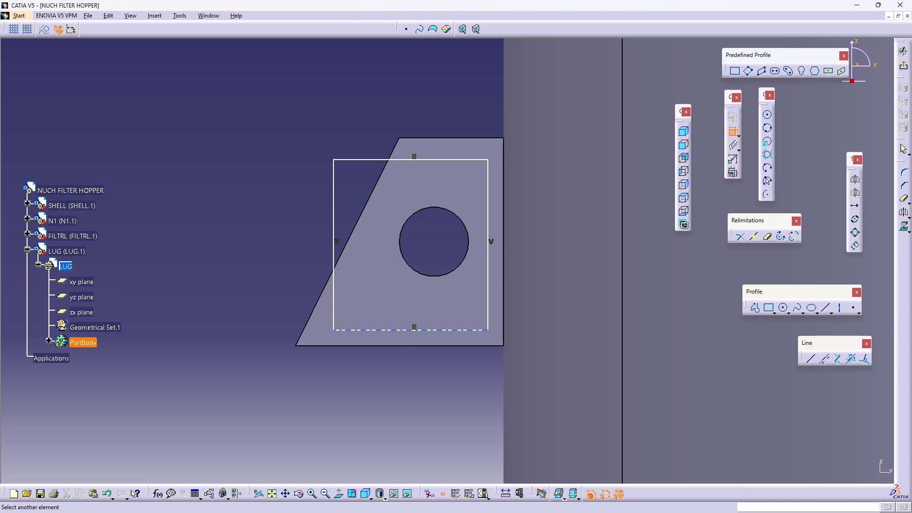
pyautogui.click(398, 331)
pyautogui.click(389, 379)
pyautogui.doubleClick(389, 379)
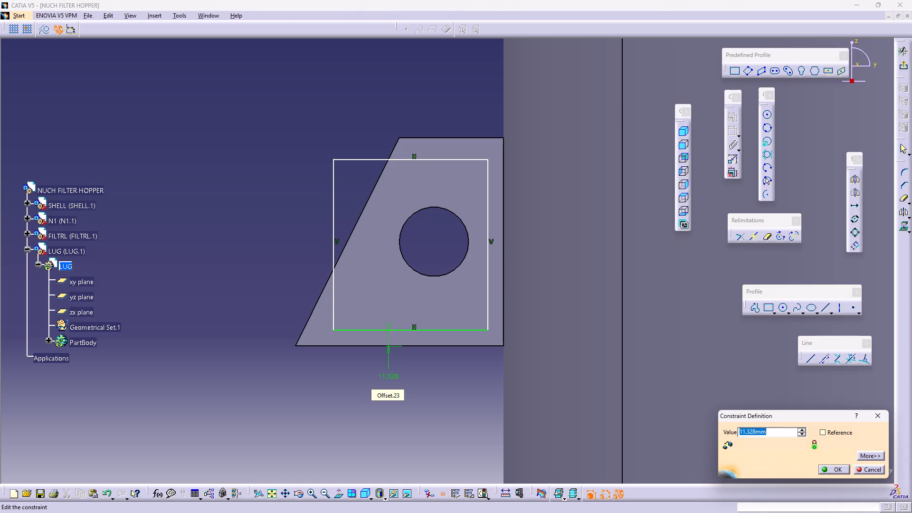
pyautogui.write('15')
pyautogui.press('Return')
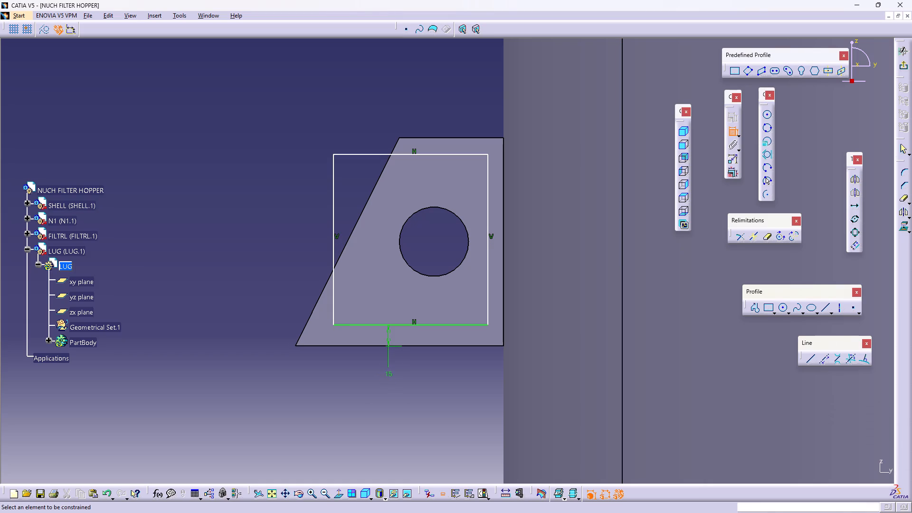
# Dimension the rectangle's inner vertical edge from the lug's inner vertical edge and set the distance to 15 mm.
pyautogui.click(488, 259)
pyautogui.click(504, 267)
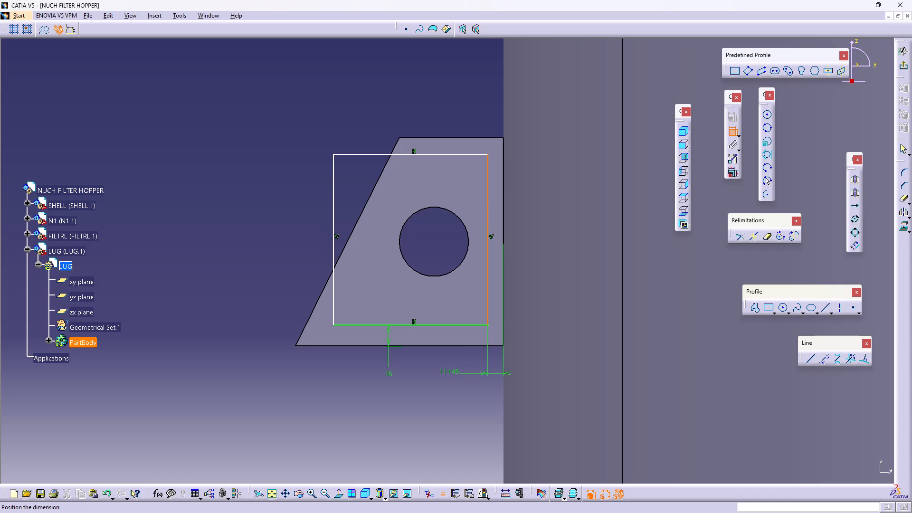
pyautogui.click(449, 375)
pyautogui.doubleClick(449, 375)
pyautogui.write('15')
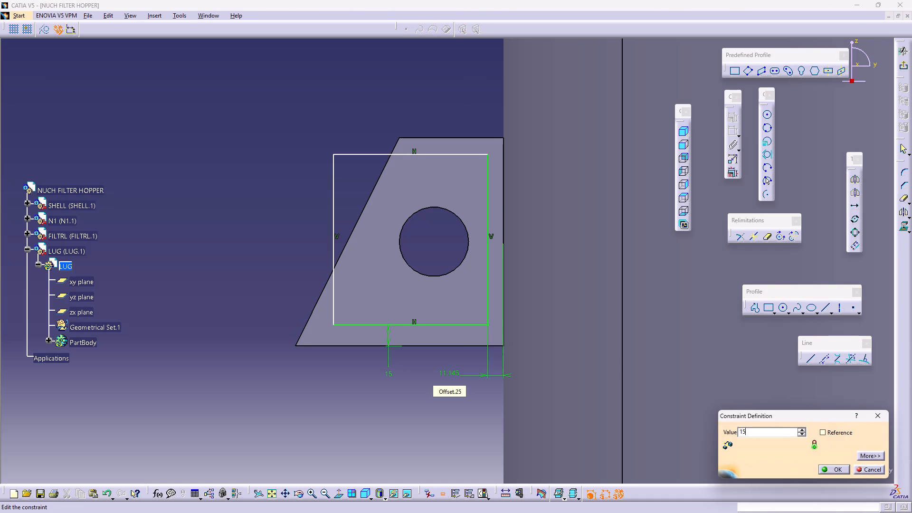
pyautogui.press('Return')
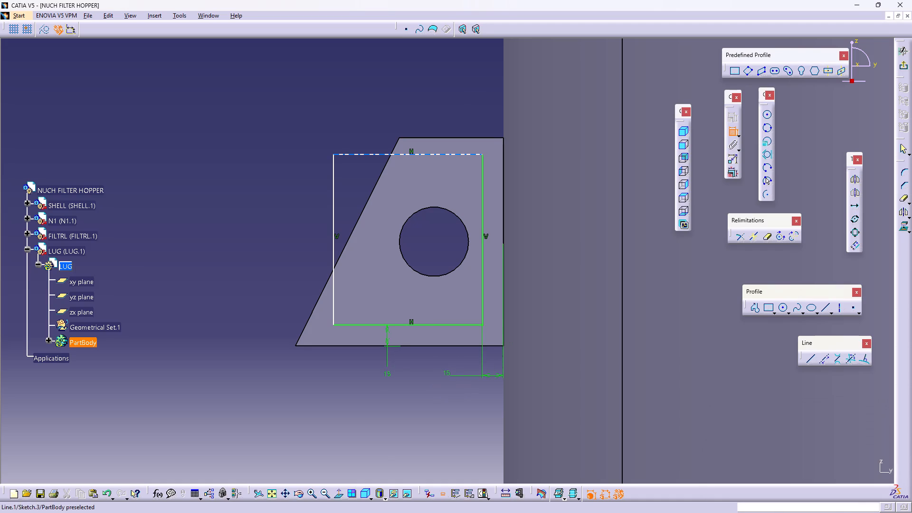
# Dimension the rectangle's top edge from the lug's top edge, set the distance to 15 mm, and exit the sketch.
pyautogui.click(436, 153)
pyautogui.click(445, 136)
pyautogui.click(435, 98)
pyautogui.doubleClick(435, 98)
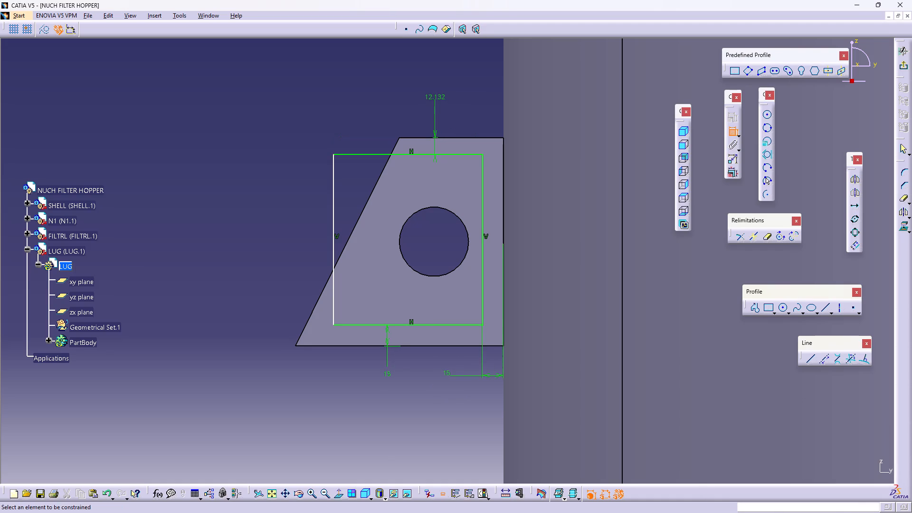
pyautogui.write('15')
pyautogui.press('Return')
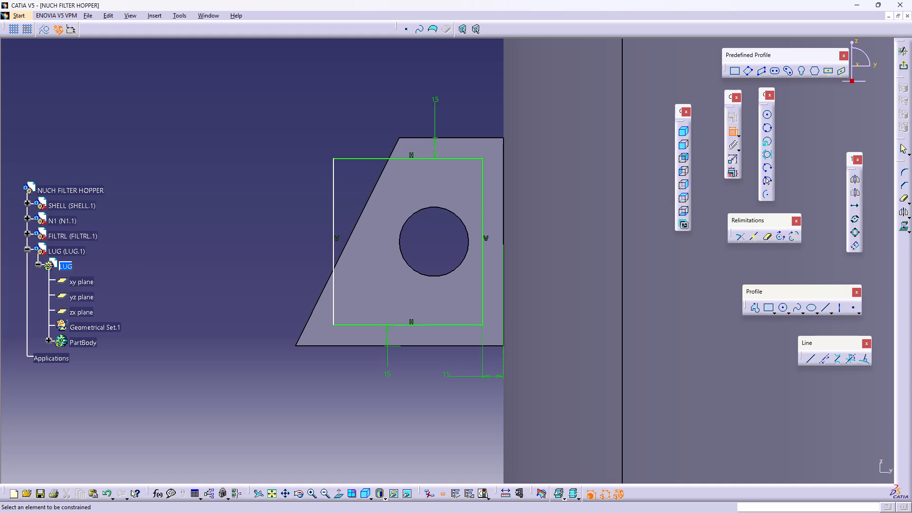
pyautogui.click(903, 66)
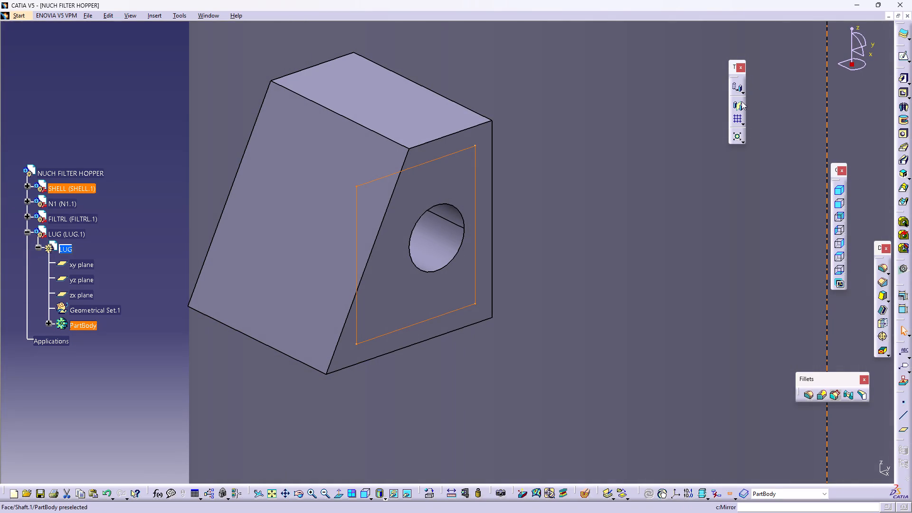
# Start a Pocket from the rectangle sketch and set its first limit up to plane, using the lug's opposite side face.
pyautogui.click(902, 93)
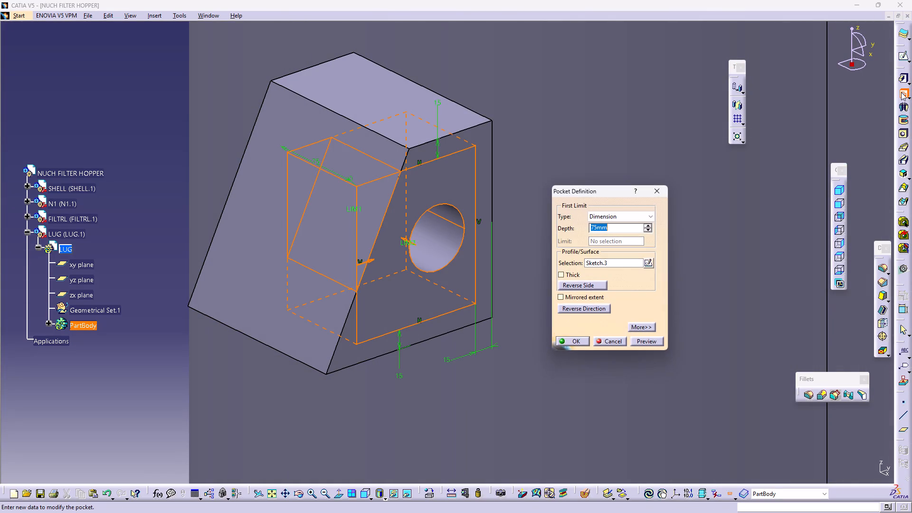
pyautogui.moveTo(376, 263); pyautogui.dragTo(577, 276, button='middle')
pyautogui.moveTo(375, 263); pyautogui.dragTo(577, 276, button='right')
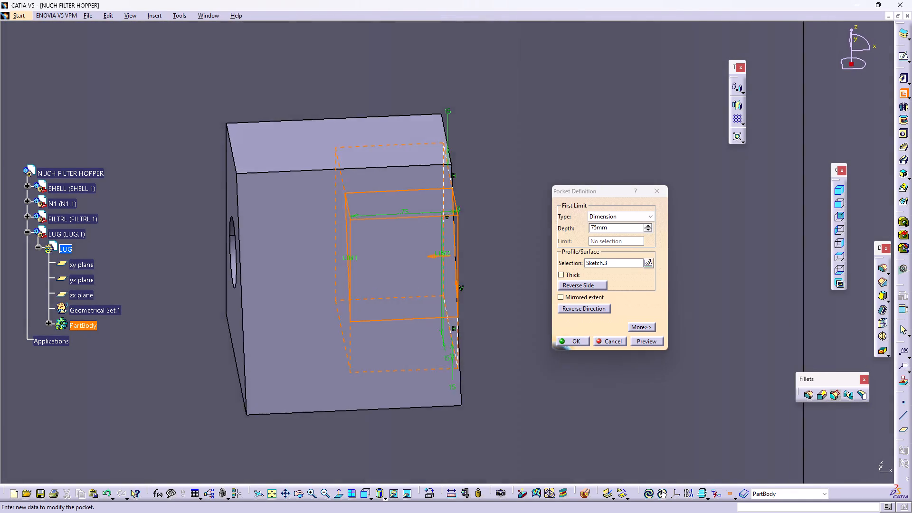
pyautogui.moveTo(577, 276); pyautogui.dragTo(534, 268, button='right')
pyautogui.moveTo(577, 276); pyautogui.dragTo(534, 268, button='middle')
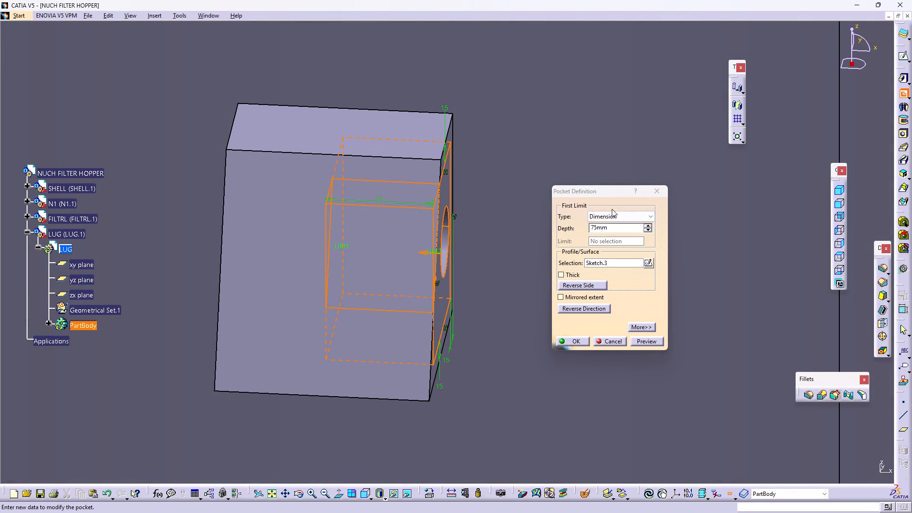
pyautogui.click(619, 218)
pyautogui.click(612, 246)
pyautogui.moveTo(267, 313); pyautogui.dragTo(266, 312, button='middle')
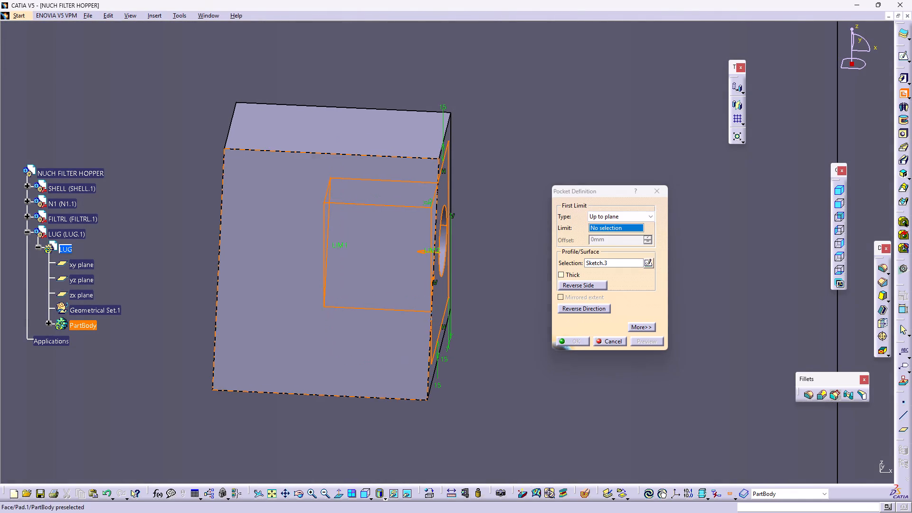
pyautogui.moveTo(266, 312); pyautogui.dragTo(583, 251, button='middle')
pyautogui.moveTo(266, 312); pyautogui.dragTo(583, 251, button='right')
pyautogui.click(423, 189)
# Set the pocket's second limit up to plane, using the lug side face that carries the sketch.
pyautogui.moveTo(479, 240); pyautogui.dragTo(217, 296, button='middle')
pyautogui.moveTo(465, 267); pyautogui.dragTo(217, 296, button='right')
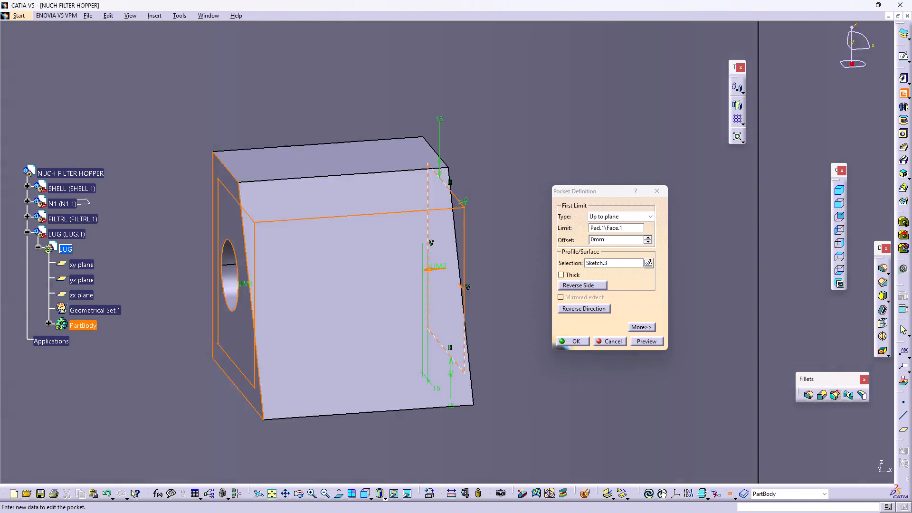
pyautogui.moveTo(217, 296); pyautogui.dragTo(57, 257, button='right')
pyautogui.moveTo(217, 296); pyautogui.dragTo(57, 257, button='middle')
pyautogui.click(647, 326)
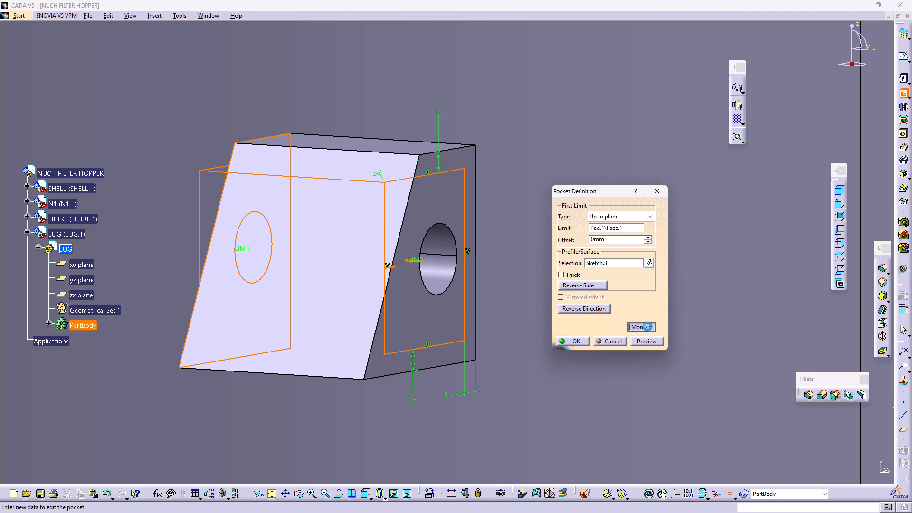
pyautogui.click(747, 217)
pyautogui.click(713, 249)
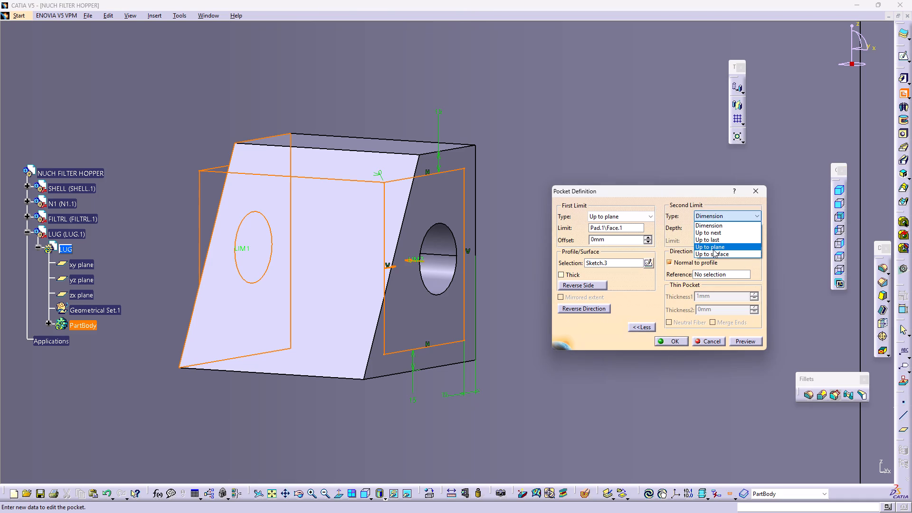
pyautogui.click(397, 361)
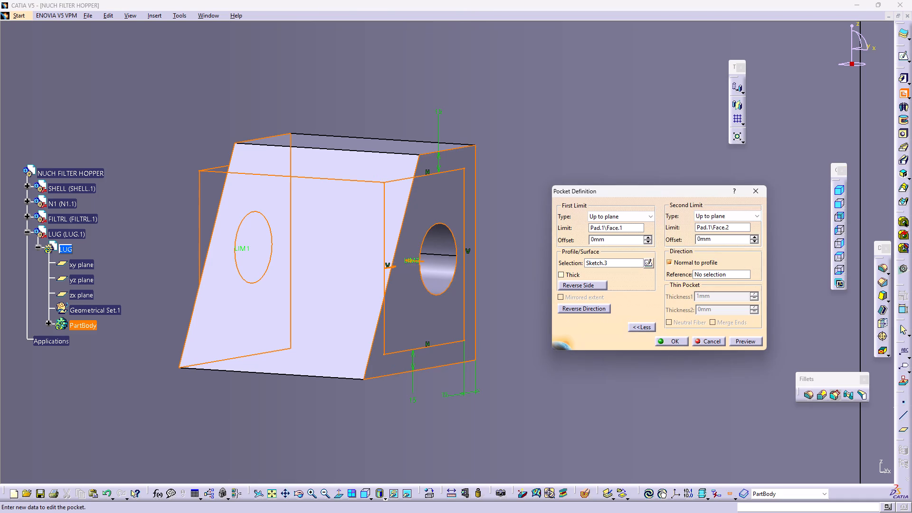
# Set the pocket's first limit offset to -15 mm so the cut stops inside the opposite side face.
pyautogui.moveTo(396, 328); pyautogui.dragTo(508, 437, button='middle')
pyautogui.moveTo(396, 328); pyautogui.dragTo(508, 437, button='right')
pyautogui.click(649, 242)
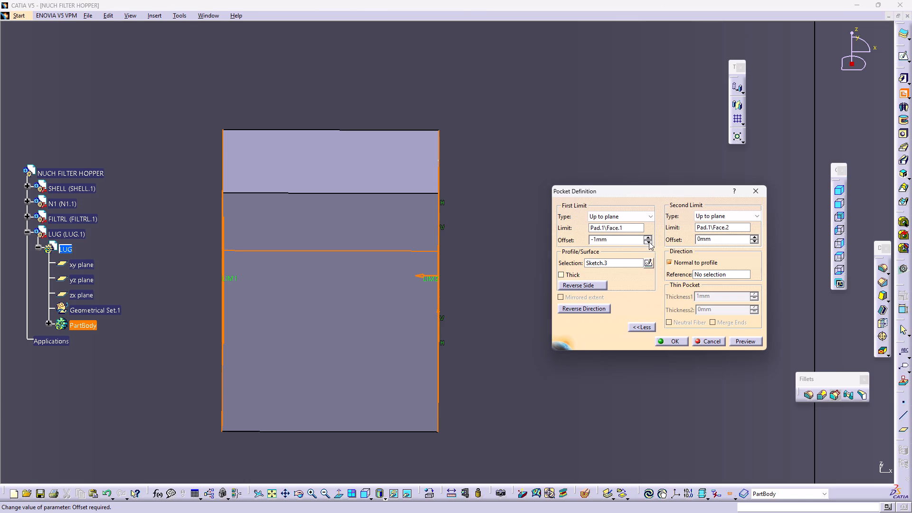
pyautogui.click(649, 242)
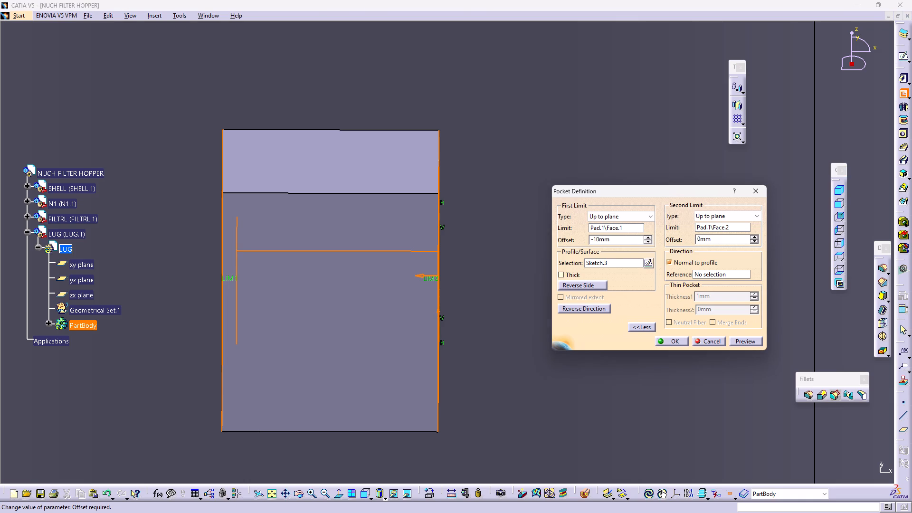
pyautogui.moveTo(613, 243); pyautogui.dragTo(578, 251)
pyautogui.write('15')
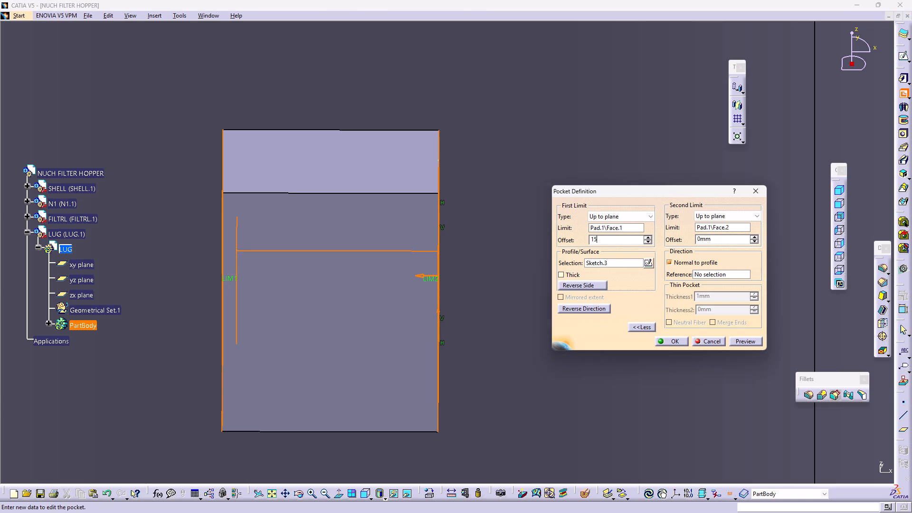
pyautogui.moveTo(467, 213); pyautogui.dragTo(493, 256, button='middle')
pyautogui.rightClick(464, 119)
pyautogui.doubleClick(557, 381)
pyautogui.moveTo(535, 399); pyautogui.dragTo(529, 266, button='middle')
pyautogui.rightClick(534, 399)
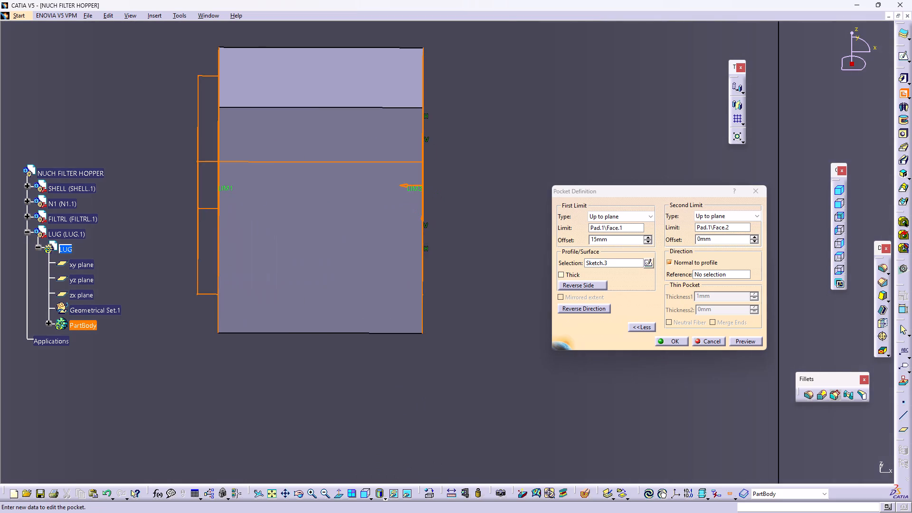
pyautogui.moveTo(372, 269); pyautogui.dragTo(466, 295, button='middle')
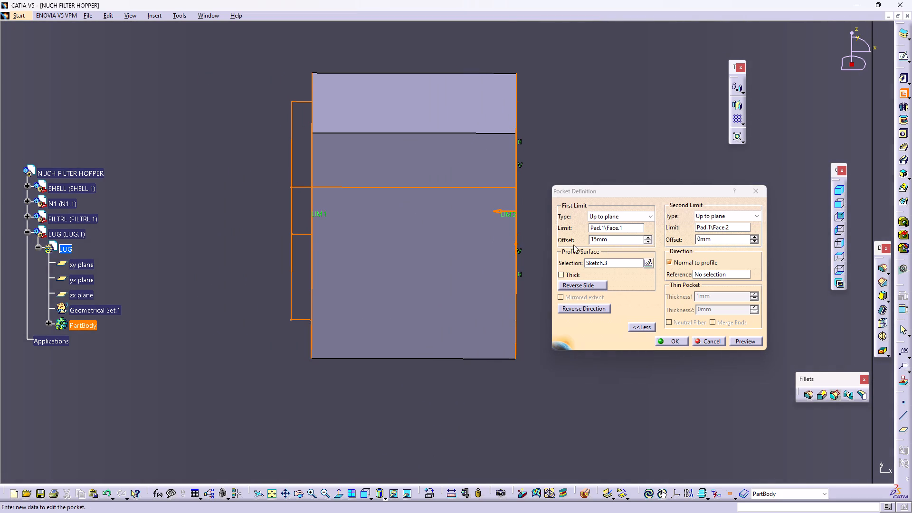
pyautogui.click(592, 239)
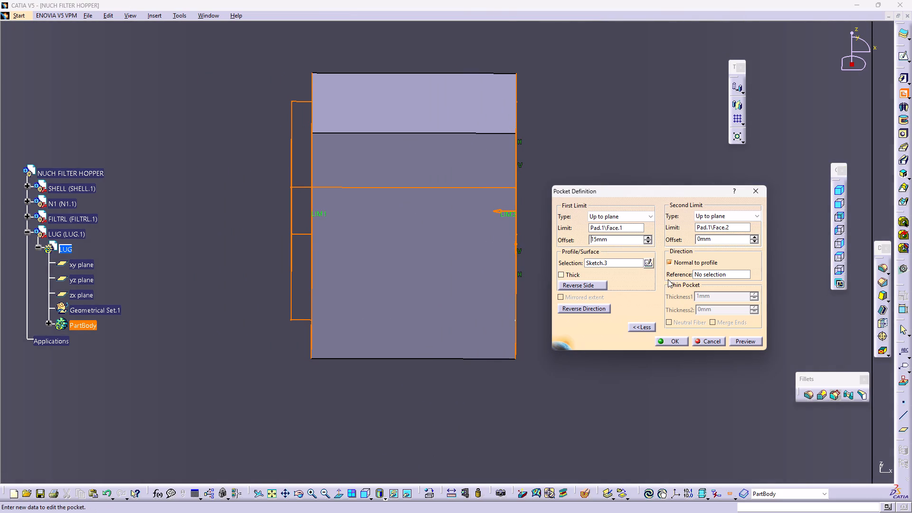
pyautogui.press('-')
pyautogui.click(564, 375)
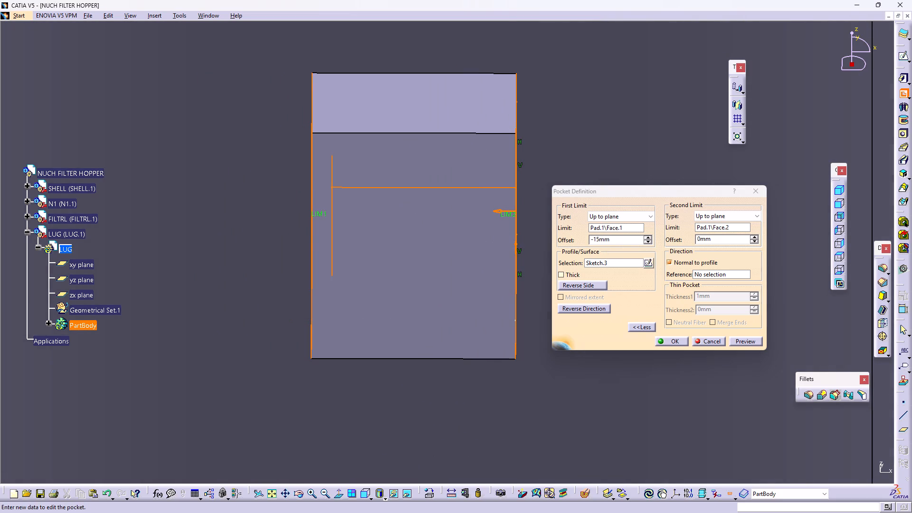
# Set the pocket's second limit offset to -15 mm.
pyautogui.moveTo(719, 240); pyautogui.dragTo(643, 259)
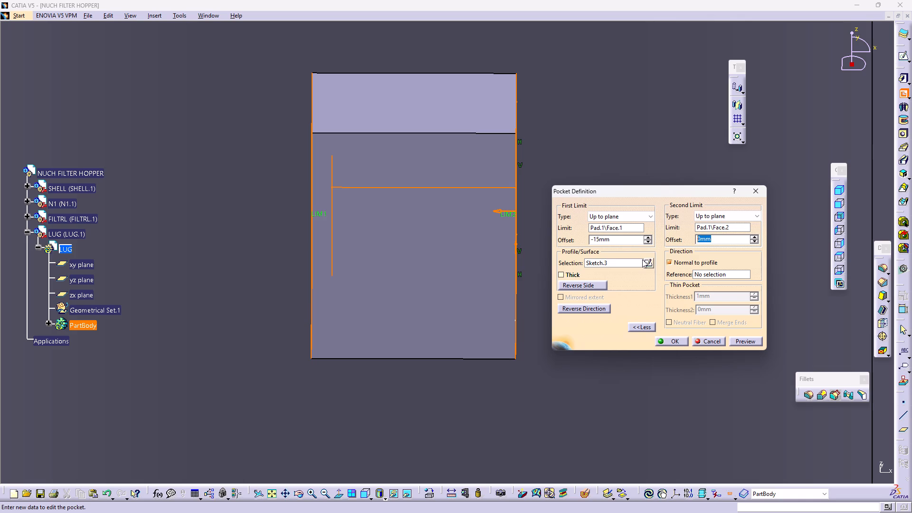
pyautogui.write('-15')
pyautogui.click(542, 370)
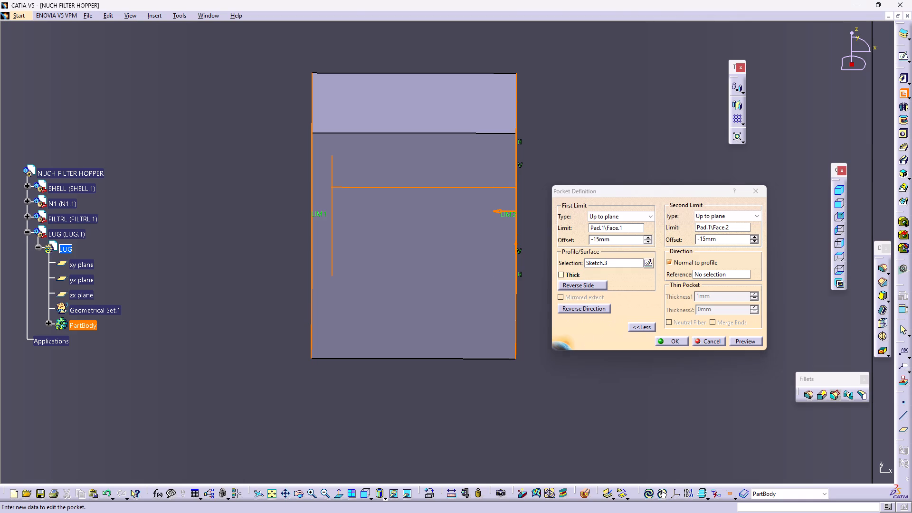
# Preview the pocket and examine the opening in the lug's slanted face from the front, side and below.
pyautogui.moveTo(637, 366); pyautogui.dragTo(355, 277, button='middle')
pyautogui.moveTo(637, 366); pyautogui.dragTo(355, 277, button='right')
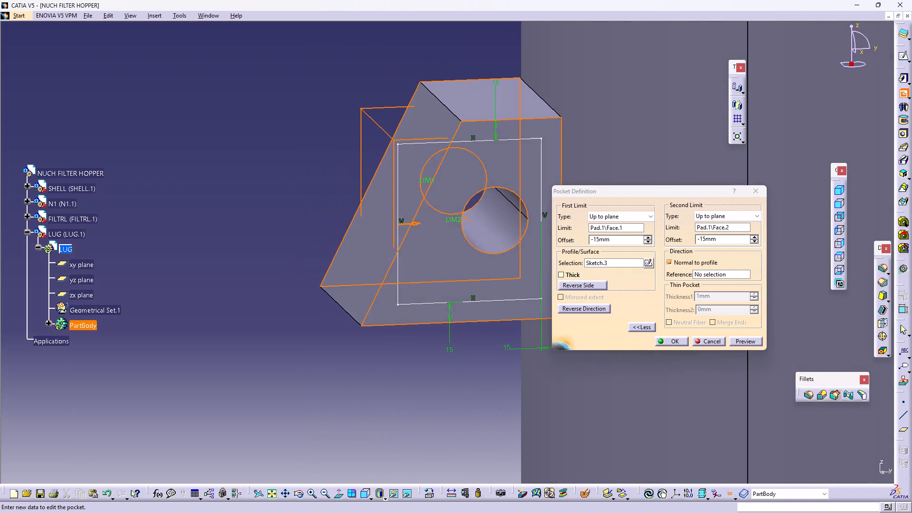
pyautogui.moveTo(355, 277); pyautogui.dragTo(322, 258, button='right')
pyautogui.moveTo(355, 277); pyautogui.dragTo(322, 258, button='middle')
pyautogui.click(754, 341)
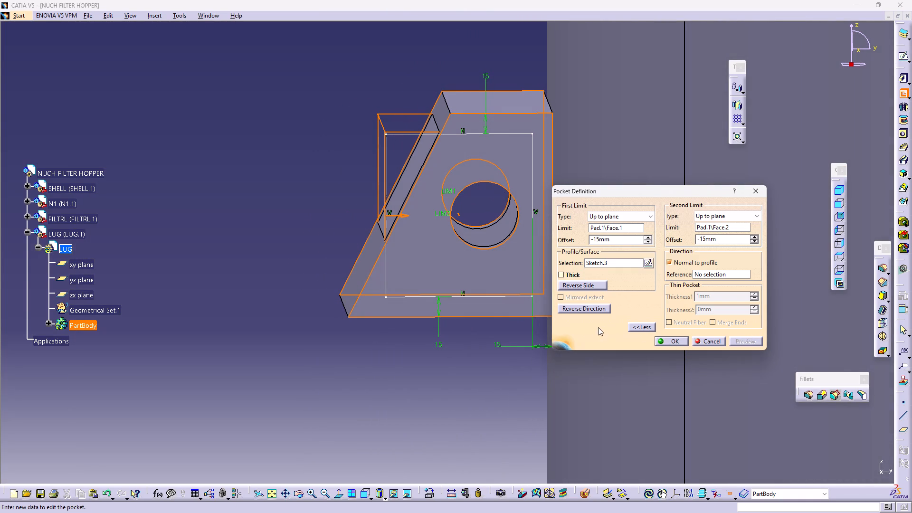
pyautogui.moveTo(418, 313); pyautogui.dragTo(611, 379, button='middle')
pyautogui.moveTo(419, 314); pyautogui.dragTo(611, 379, button='right')
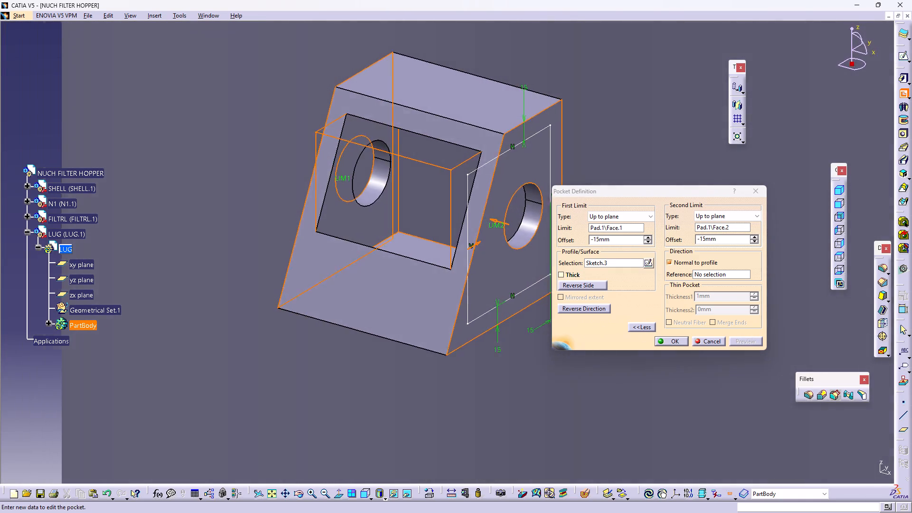
pyautogui.moveTo(611, 379); pyautogui.dragTo(531, 359, button='middle')
pyautogui.moveTo(611, 379); pyautogui.dragTo(531, 359, button='right')
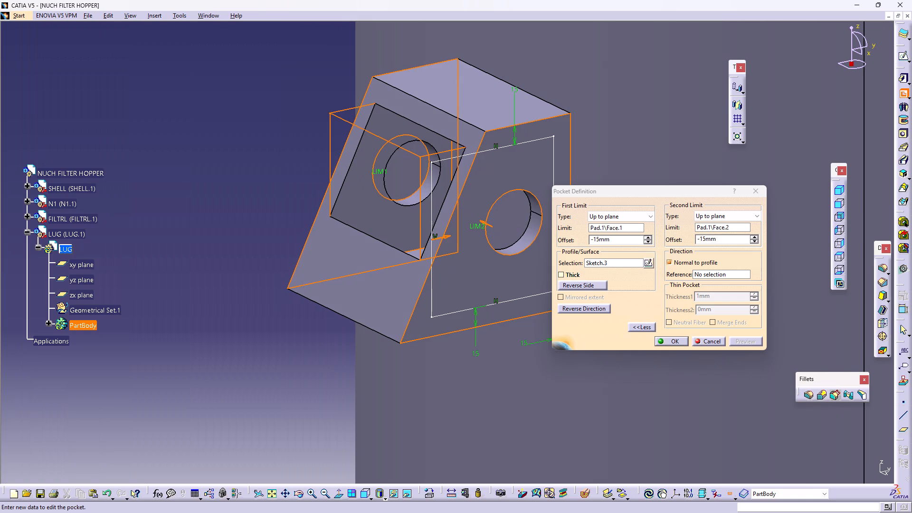
pyautogui.moveTo(531, 359); pyautogui.dragTo(452, 512, button='middle')
pyautogui.moveTo(531, 359); pyautogui.dragTo(452, 512, button='right')
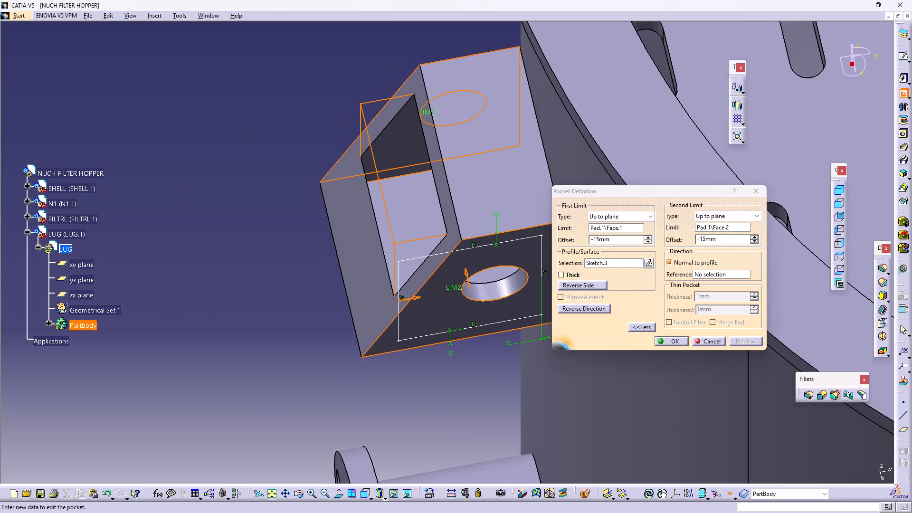
pyautogui.moveTo(452, 512); pyautogui.dragTo(437, 511, button='right')
pyautogui.moveTo(452, 512); pyautogui.dragTo(458, 479, button='middle')
pyautogui.moveTo(505, 325); pyautogui.dragTo(342, 133, button='middle')
pyautogui.moveTo(399, 278); pyautogui.dragTo(342, 133, button='right')
pyautogui.scroll(1, 399, 278)
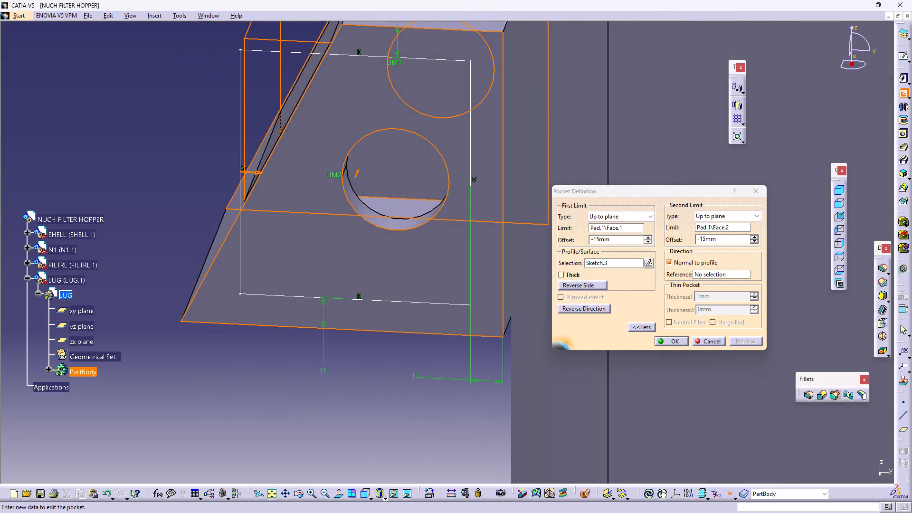
pyautogui.moveTo(342, 133); pyautogui.dragTo(343, 133, button='right')
pyautogui.moveTo(342, 133); pyautogui.dragTo(343, 133, button='middle')
# Edit the pocket's sketch, moving the rectangle's outer vertical edge outward nearly level with the lug's bottom outer corner, and return to the pocket.
pyautogui.moveTo(371, 203); pyautogui.dragTo(556, 262, button='middle')
pyautogui.click(650, 264)
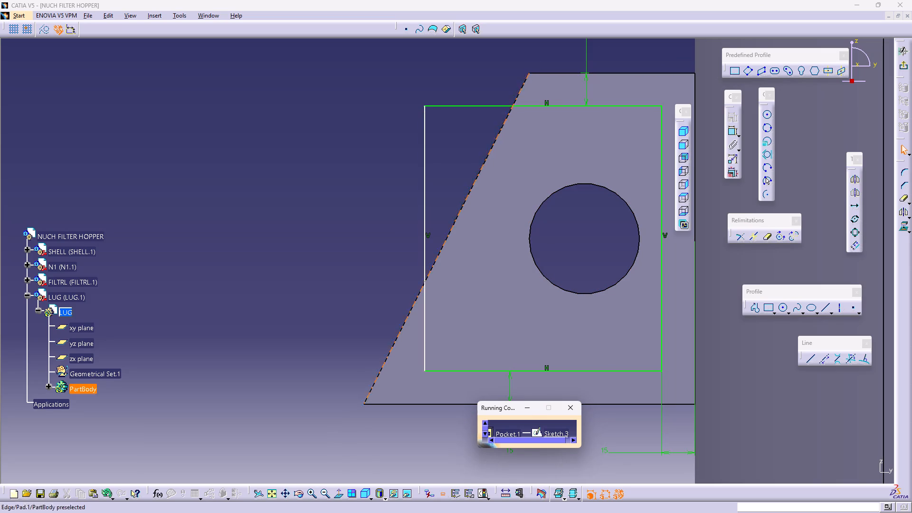
pyautogui.moveTo(425, 218); pyautogui.dragTo(378, 228)
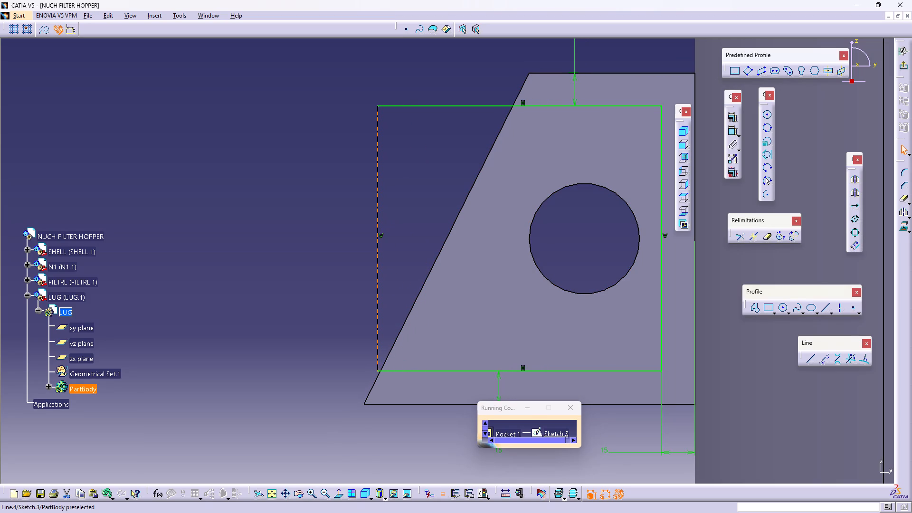
pyautogui.moveTo(378, 228); pyautogui.dragTo(366, 230)
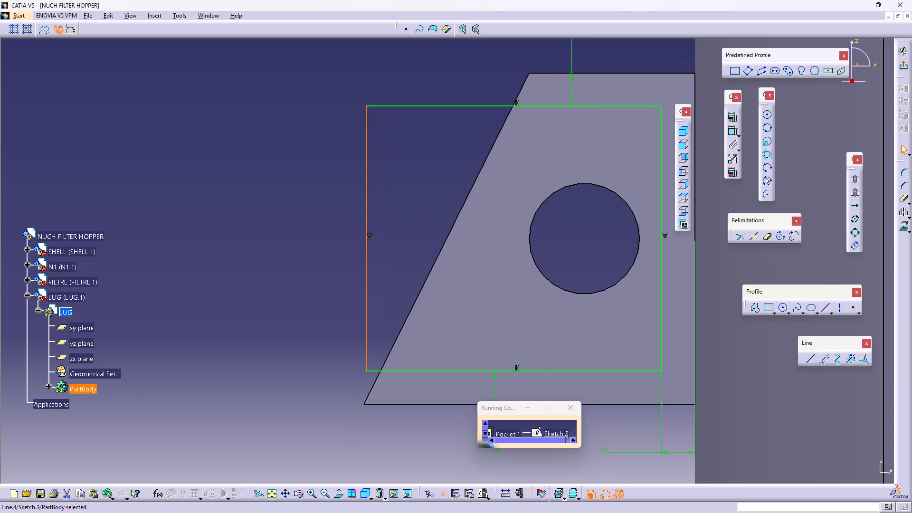
pyautogui.moveTo(389, 234); pyautogui.dragTo(273, 173, button='middle')
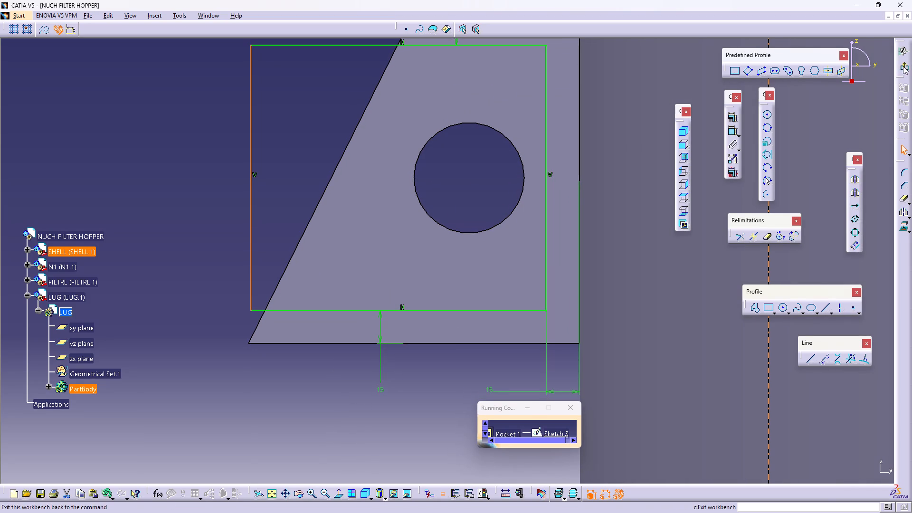
pyautogui.click(903, 66)
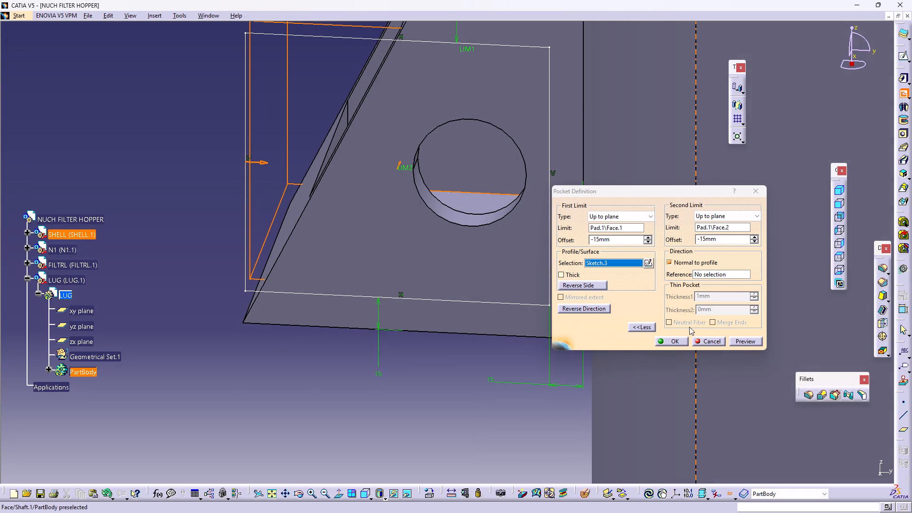
# Preview the enlarged pocket, check the hollowed lug up close and against the shell, and accept it.
pyautogui.click(748, 341)
pyautogui.moveTo(167, 210); pyautogui.dragTo(459, 256, button='middle')
pyautogui.moveTo(176, 210); pyautogui.dragTo(459, 256, button='right')
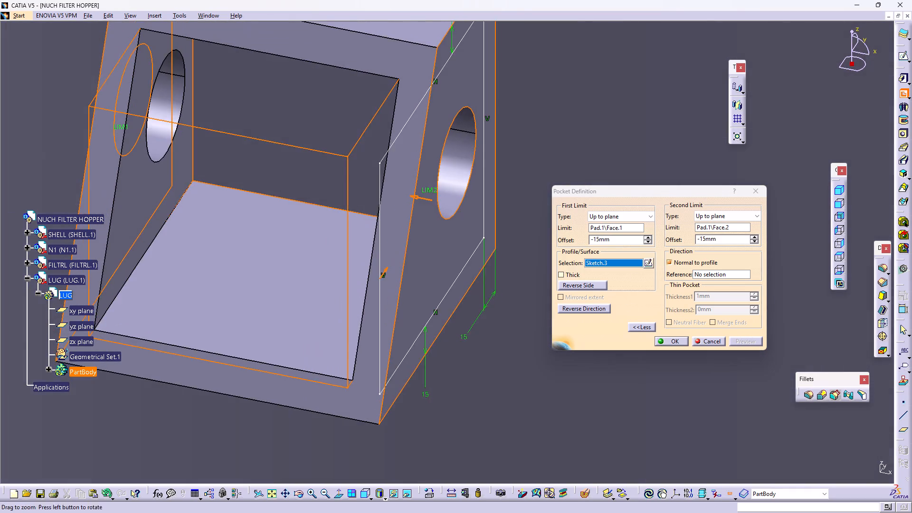
pyautogui.moveTo(459, 256); pyautogui.dragTo(481, 372, button='middle')
pyautogui.rightClick(459, 256)
pyautogui.moveTo(474, 310); pyautogui.dragTo(399, 288, button='middle')
pyautogui.moveTo(471, 305); pyautogui.dragTo(399, 288, button='right')
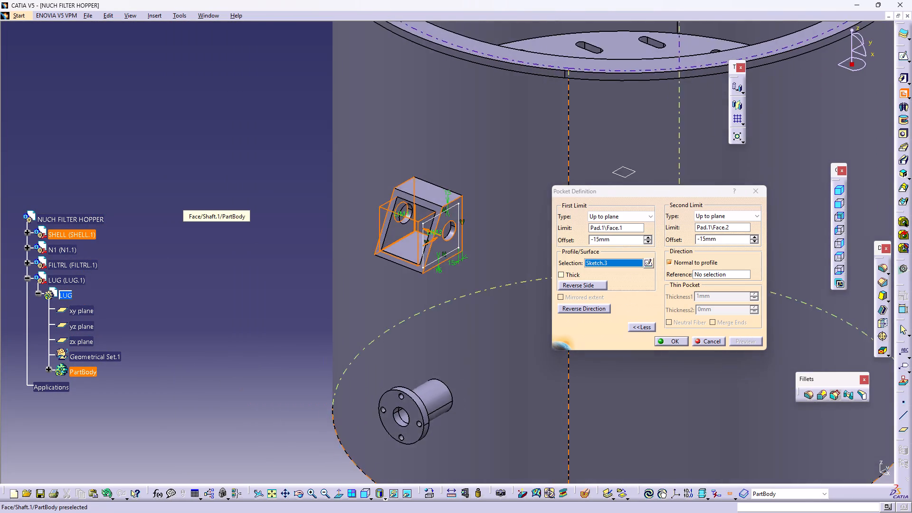
pyautogui.moveTo(399, 288); pyautogui.dragTo(478, 249, button='right')
pyautogui.moveTo(399, 288); pyautogui.dragTo(478, 249, button='middle')
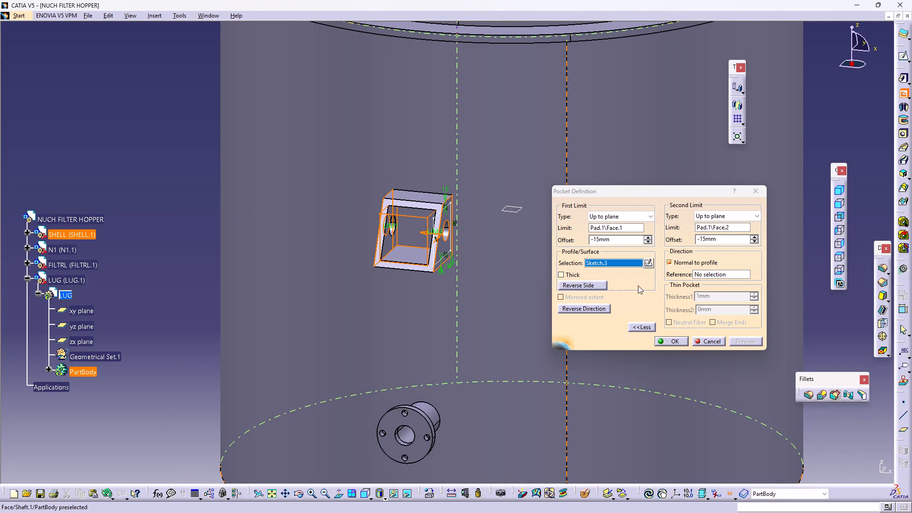
pyautogui.click(674, 342)
pyautogui.doubleClick(105, 144)
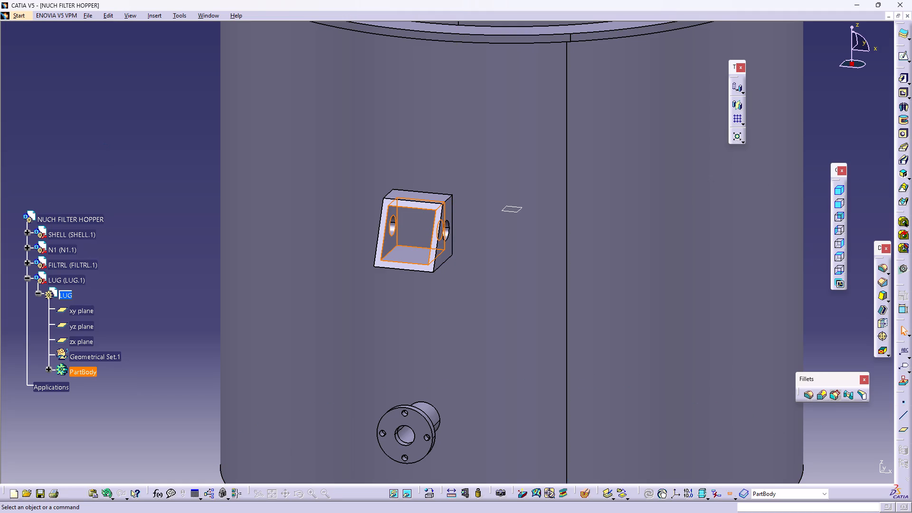
# Examine the hollowed lug and its side hole up close, then its placement on the shell above the N1 nozzle.
pyautogui.moveTo(541, 227); pyautogui.dragTo(337, 275, button='middle')
pyautogui.moveTo(541, 232); pyautogui.dragTo(326, 274, button='right')
pyautogui.rightClick(317, 267)
pyautogui.moveTo(513, 266); pyautogui.dragTo(448, 236, button='middle')
pyautogui.moveTo(496, 254); pyautogui.dragTo(448, 236, button='right')
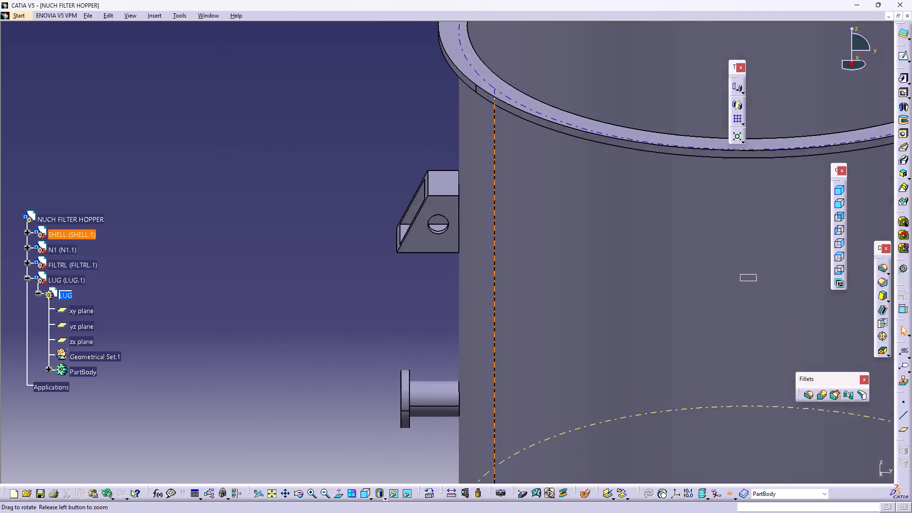
pyautogui.moveTo(448, 236); pyautogui.dragTo(431, 225, button='right')
pyautogui.moveTo(448, 236); pyautogui.dragTo(466, 61, button='middle')
pyautogui.rightClick(431, 225)
pyautogui.moveTo(425, 157); pyautogui.dragTo(529, 201, button='middle')
pyautogui.moveTo(431, 160); pyautogui.dragTo(529, 201, button='right')
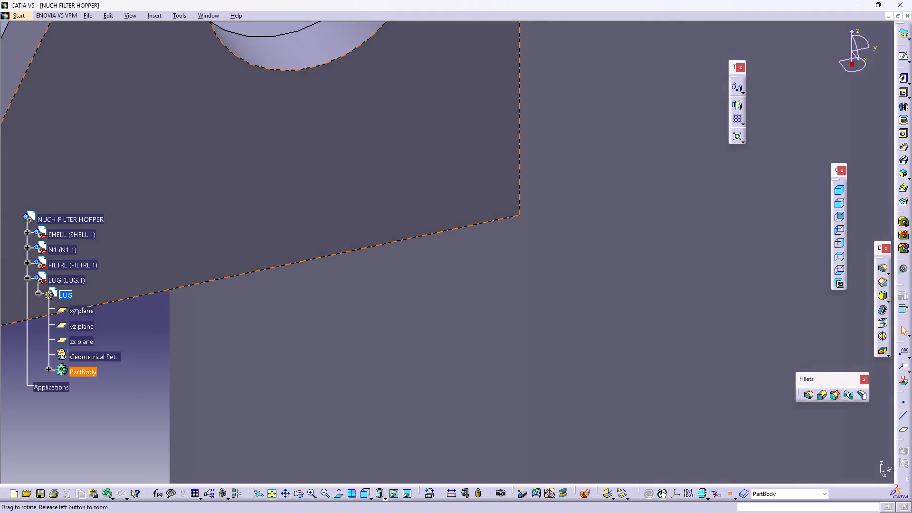
pyautogui.moveTo(529, 201); pyautogui.dragTo(531, 200, button='right')
pyautogui.moveTo(529, 201); pyautogui.dragTo(585, 331, button='middle')
pyautogui.rightClick(530, 199)
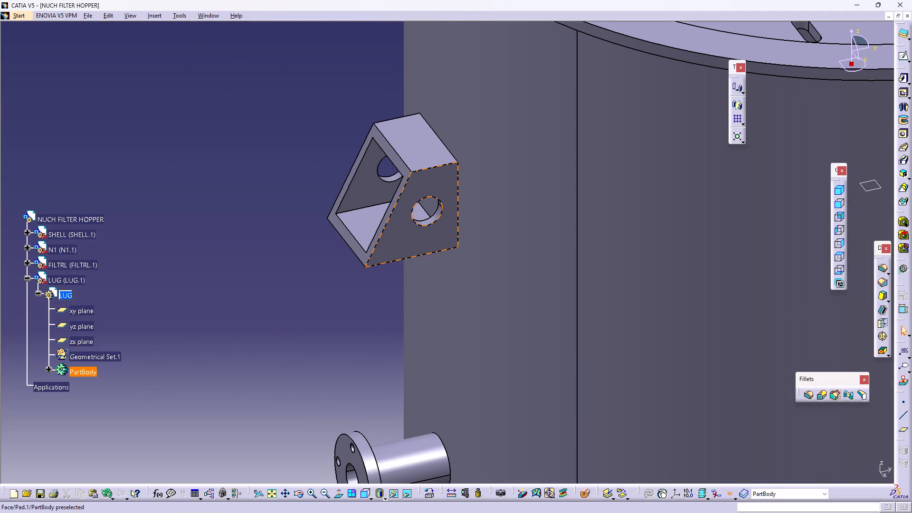
pyautogui.moveTo(545, 206); pyautogui.dragTo(503, 135, button='middle')
pyautogui.rightClick(503, 135)
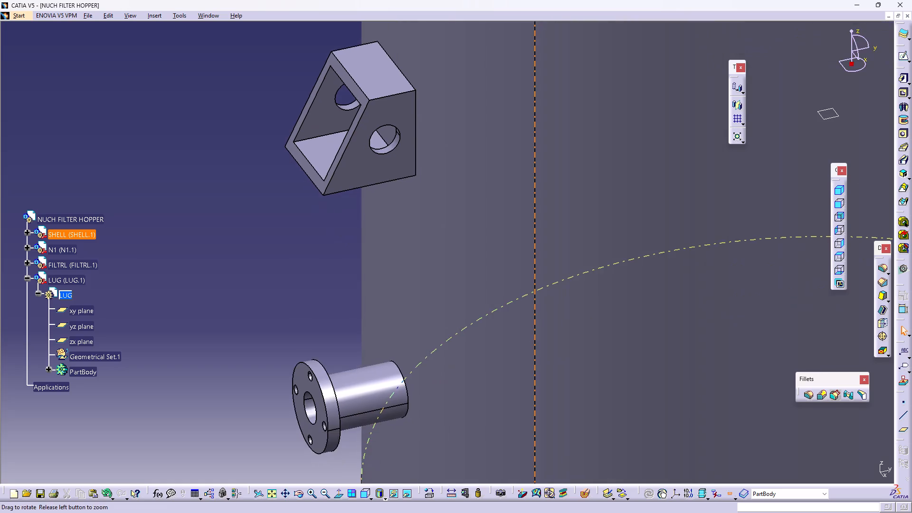
pyautogui.moveTo(503, 135); pyautogui.dragTo(520, 190, button='middle')
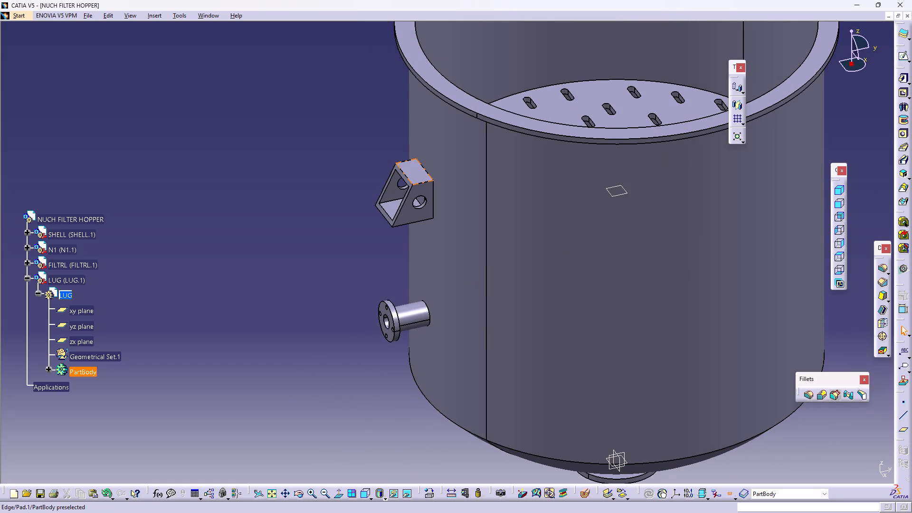
pyautogui.moveTo(392, 179); pyautogui.dragTo(638, 196, button='middle')
pyautogui.moveTo(395, 192); pyautogui.dragTo(638, 196, button='right')
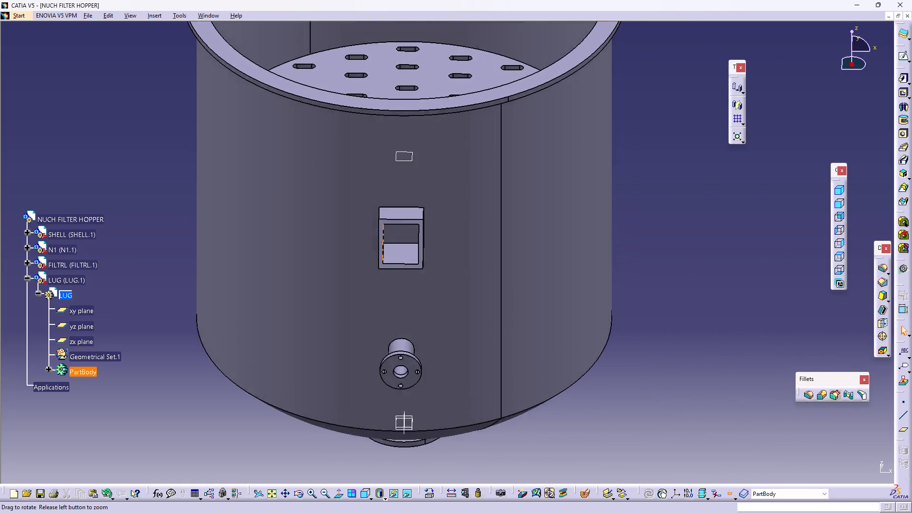
pyautogui.moveTo(638, 196); pyautogui.dragTo(313, 158, button='right')
pyautogui.moveTo(638, 196); pyautogui.dragTo(313, 195, button='middle')
pyautogui.rightClick(313, 158)
pyautogui.moveTo(454, 238); pyautogui.dragTo(449, 238, button='middle')
pyautogui.moveTo(450, 238); pyautogui.dragTo(510, 173, button='right')
pyautogui.moveTo(449, 238); pyautogui.dragTo(509, 172, button='middle')
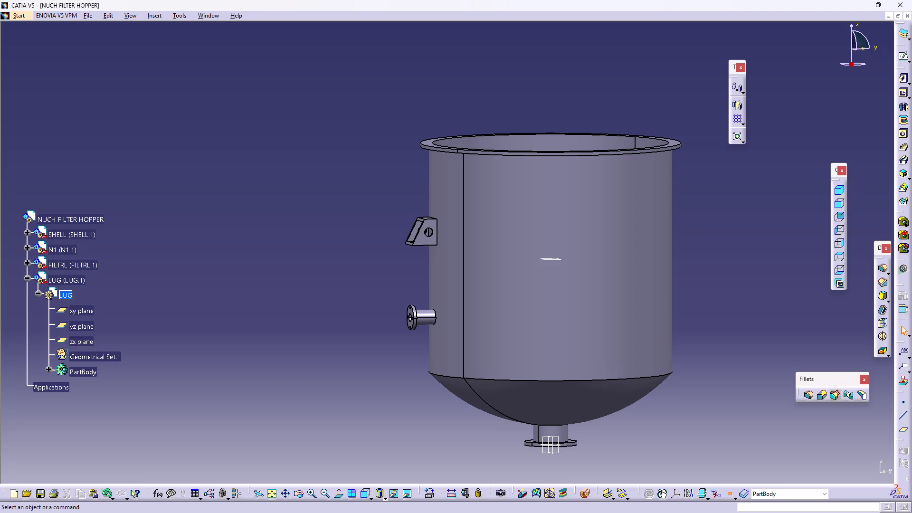
# Mirror the lug solid about the zx plane onto the opposite side of the shell.
pyautogui.click(740, 102)
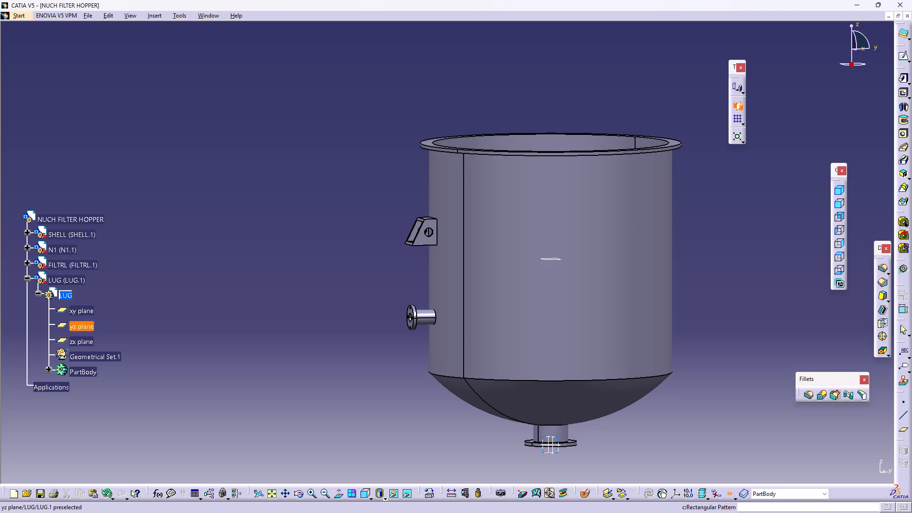
pyautogui.click(553, 448)
pyautogui.moveTo(733, 294); pyautogui.dragTo(609, 351, button='middle')
pyautogui.moveTo(726, 298); pyautogui.dragTo(609, 351, button='right')
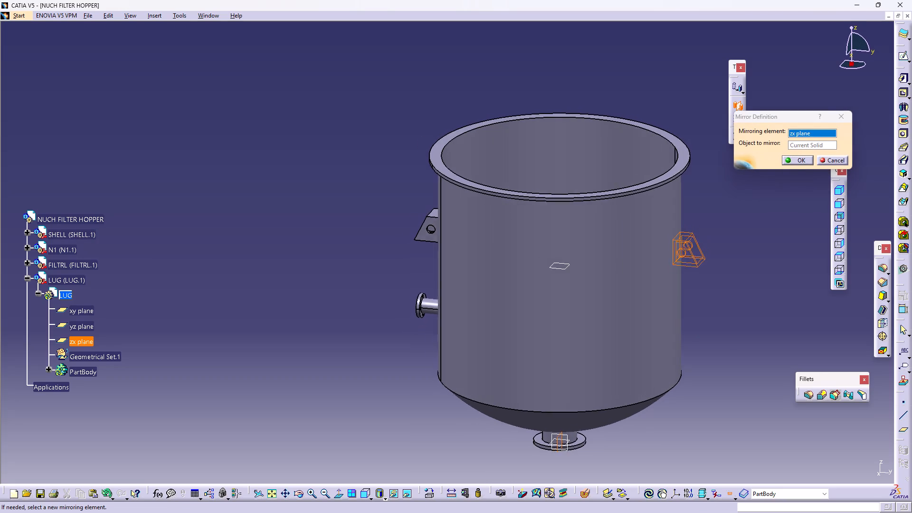
pyautogui.moveTo(609, 351); pyautogui.dragTo(607, 354, button='middle')
pyautogui.moveTo(609, 351); pyautogui.dragTo(607, 354, button='right')
pyautogui.click(793, 161)
pyautogui.click(768, 204)
# Examine both lugs on the shell from above, from the far side and in a straight side view.
pyautogui.moveTo(570, 172); pyautogui.dragTo(614, 372, button='middle')
pyautogui.moveTo(570, 180); pyautogui.dragTo(614, 372, button='right')
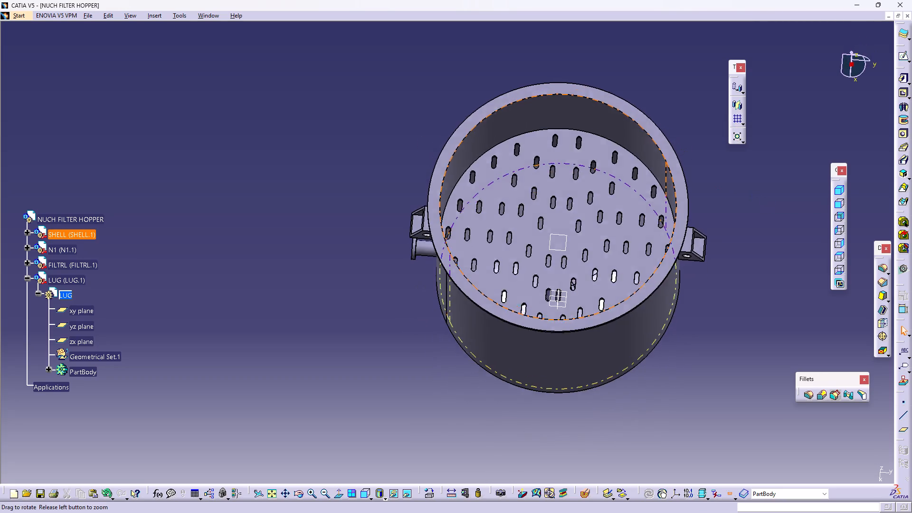
pyautogui.moveTo(614, 372); pyautogui.dragTo(606, 95, button='right')
pyautogui.moveTo(614, 372); pyautogui.dragTo(614, 110, button='middle')
pyautogui.moveTo(773, 237); pyautogui.dragTo(447, 331, button='middle')
pyautogui.moveTo(635, 267); pyautogui.dragTo(447, 331, button='right')
pyautogui.moveTo(447, 331); pyautogui.dragTo(501, 334, button='middle')
pyautogui.moveTo(446, 331); pyautogui.dragTo(444, 325, button='right')
pyautogui.moveTo(532, 229); pyautogui.dragTo(532, 357, button='middle')
pyautogui.moveTo(538, 278); pyautogui.dragTo(532, 357, button='right')
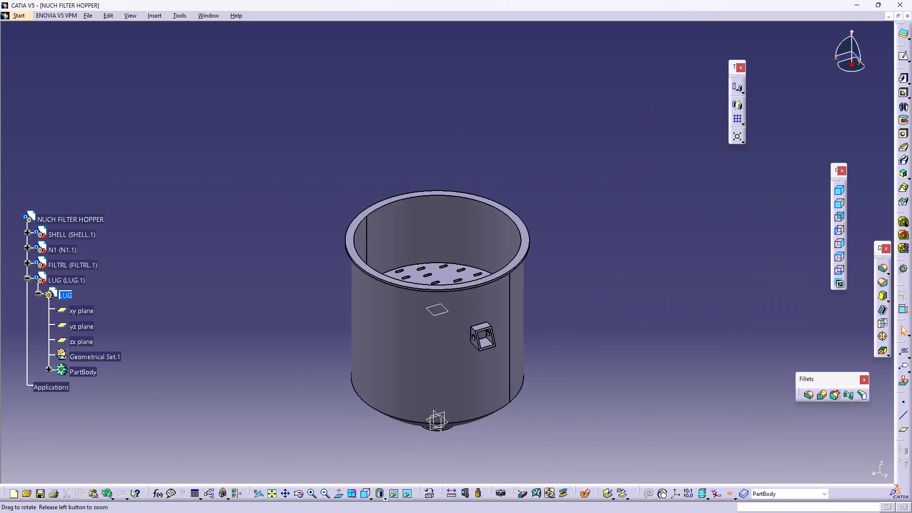
pyautogui.moveTo(532, 357); pyautogui.dragTo(604, 282, button='right')
pyautogui.moveTo(532, 357); pyautogui.dragTo(607, 272, button='middle')
pyautogui.scroll(1, 606, 274)
pyautogui.doubleClick(647, 243)
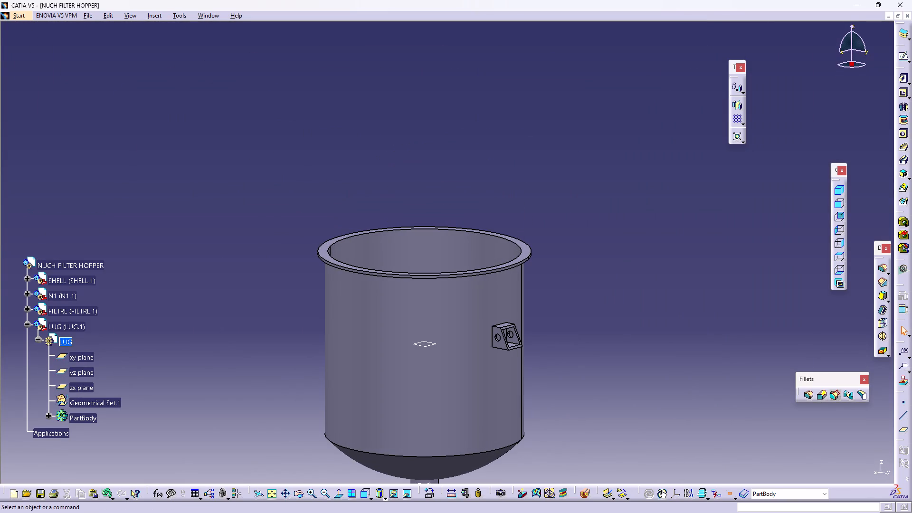
pyautogui.click(647, 237)
pyautogui.moveTo(276, 283); pyautogui.dragTo(291, 174, button='middle')
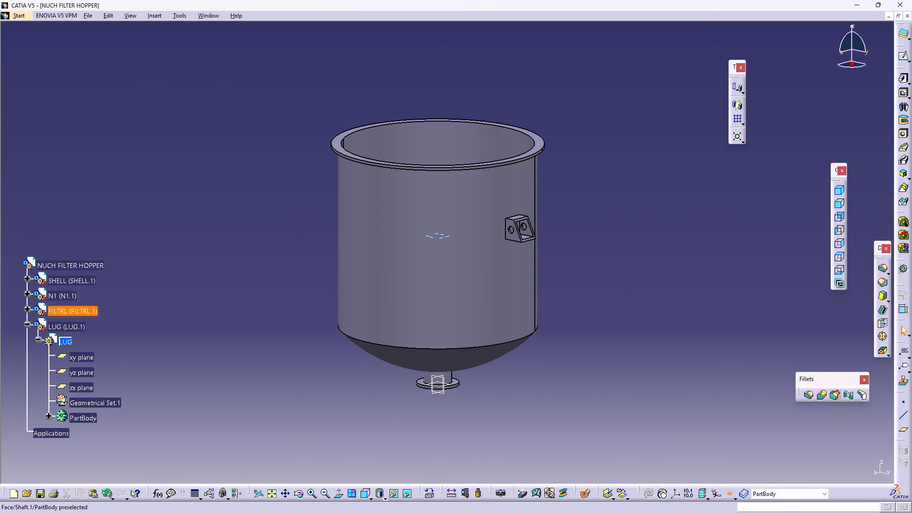
pyautogui.doubleClick(586, 247)
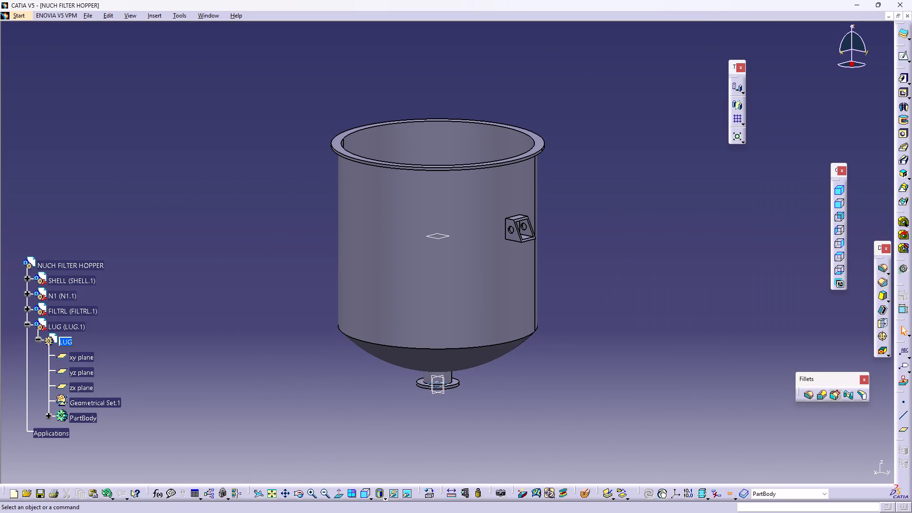
pyautogui.click(843, 202)
pyautogui.tripleClick(680, 243)
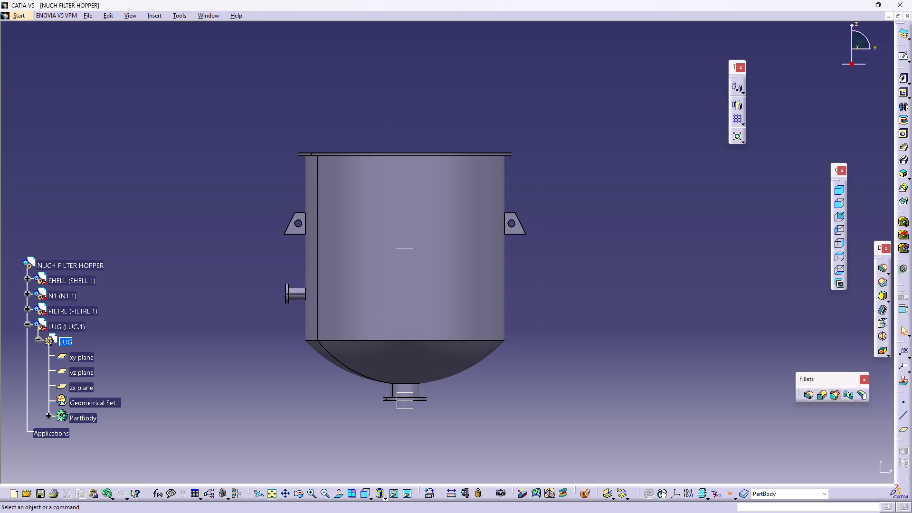
pyautogui.tripleClick(680, 243)
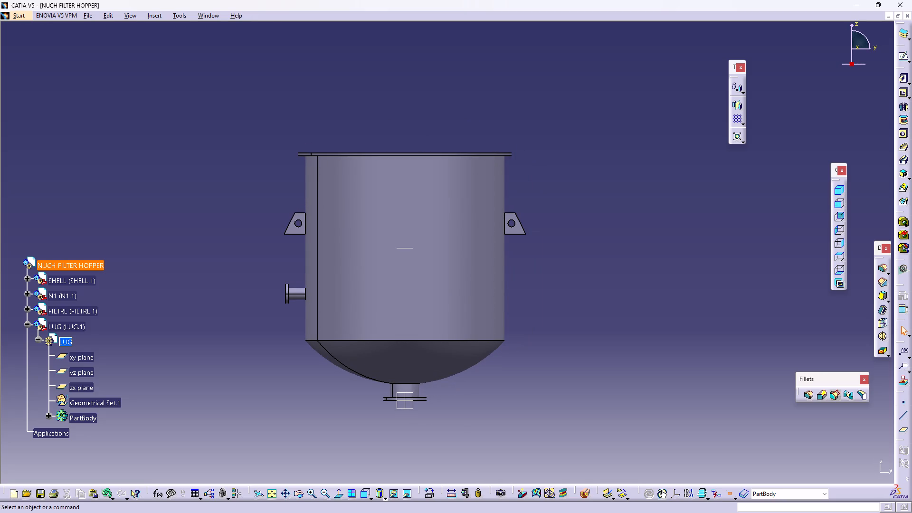
# Activate the top-level NUCH FILTER HOPPER assembly and collapse the LUG branch in the tree.
pyautogui.doubleClick(93, 267)
pyautogui.scroll(-2, 55, 302)
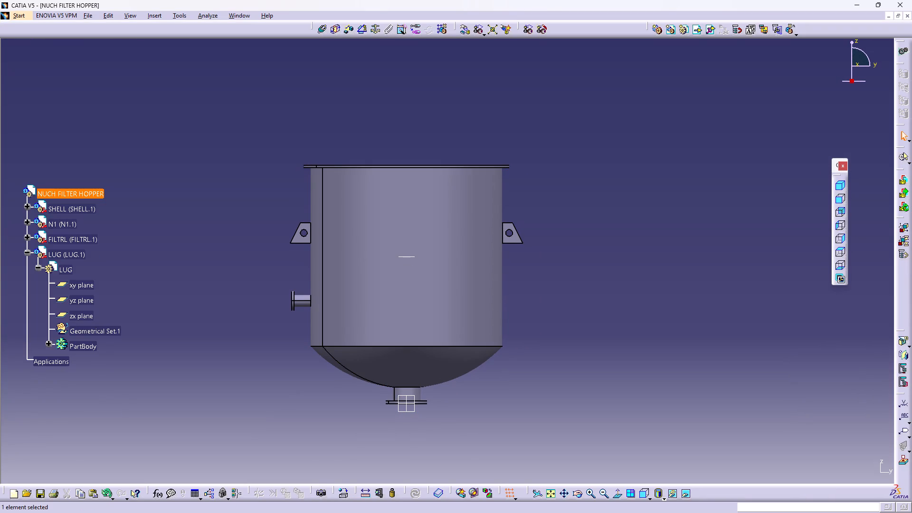
pyautogui.click(28, 254)
pyautogui.doubleClick(198, 302)
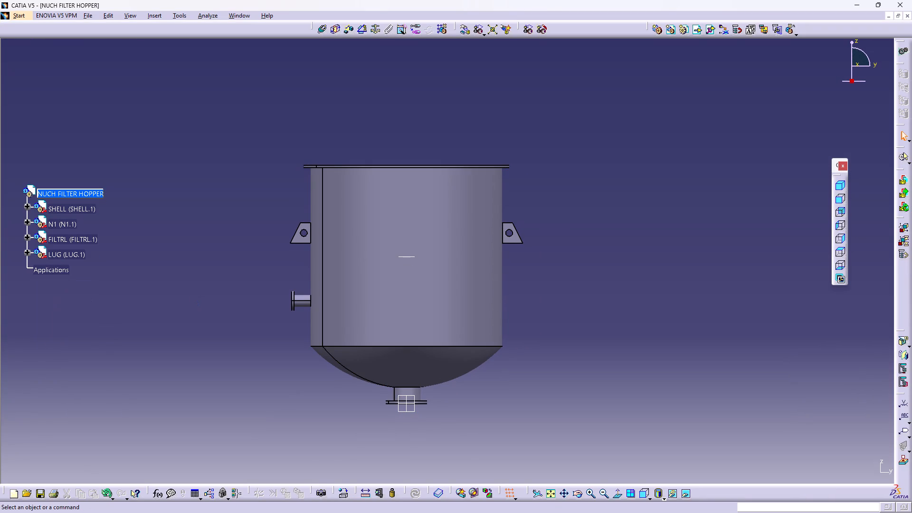
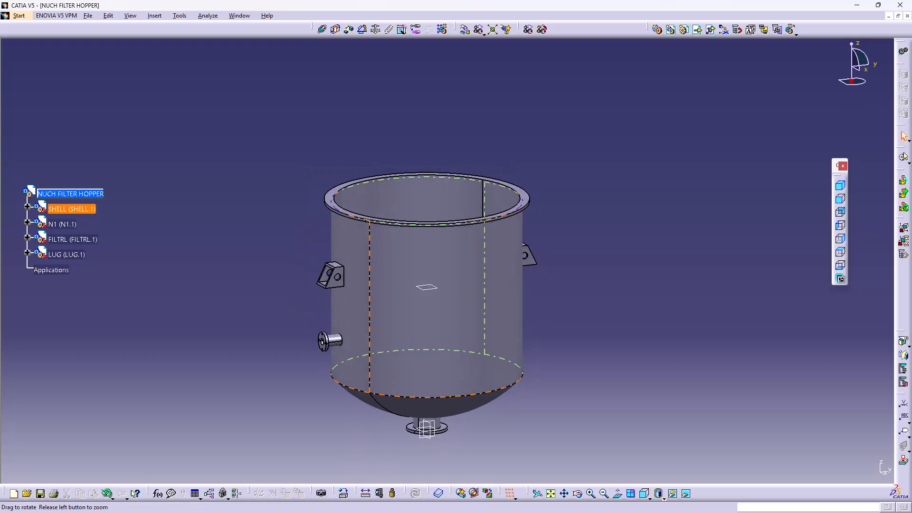
# Examine the filter hopper assembly from several angles, including the perforated filter plate inside, the lugs, side nozzle and bottom outlet.
pyautogui.doubleClick(559, 298)
pyautogui.moveTo(557, 290); pyautogui.dragTo(236, 392, button='middle')
pyautogui.moveTo(515, 336); pyautogui.dragTo(321, 431, button='right')
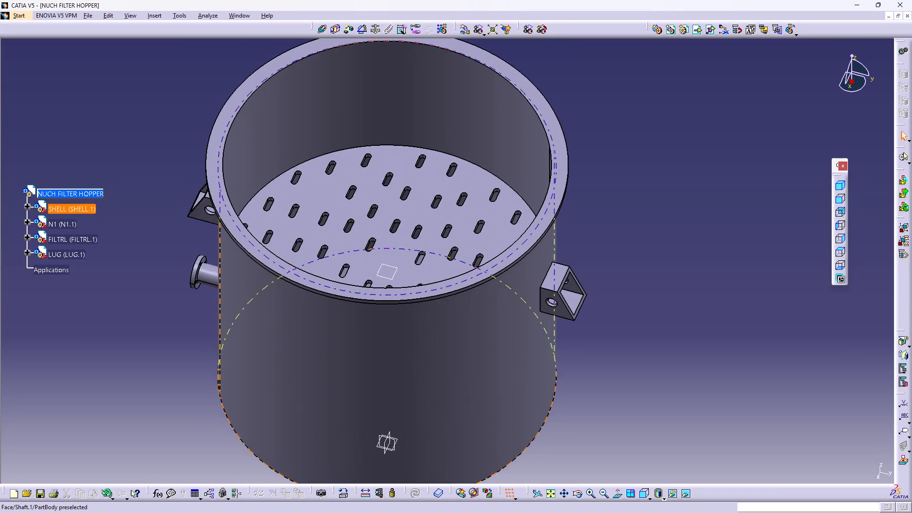
pyautogui.moveTo(423, 270); pyautogui.dragTo(410, 419, button='middle')
pyautogui.moveTo(420, 287); pyautogui.dragTo(401, 405, button='right')
pyautogui.rightClick(401, 405)
pyautogui.moveTo(433, 405); pyautogui.dragTo(445, 324, button='middle')
pyautogui.moveTo(447, 190); pyautogui.dragTo(445, 324, button='right')
pyautogui.moveTo(442, 322); pyautogui.dragTo(452, 0, button='middle')
pyautogui.moveTo(442, 322); pyautogui.dragTo(452, 0, button='right')
pyautogui.moveTo(399, 215); pyautogui.dragTo(567, 260, button='middle')
pyautogui.moveTo(410, 222); pyautogui.dragTo(600, 186, button='right')
pyautogui.rightClick(605, 179)
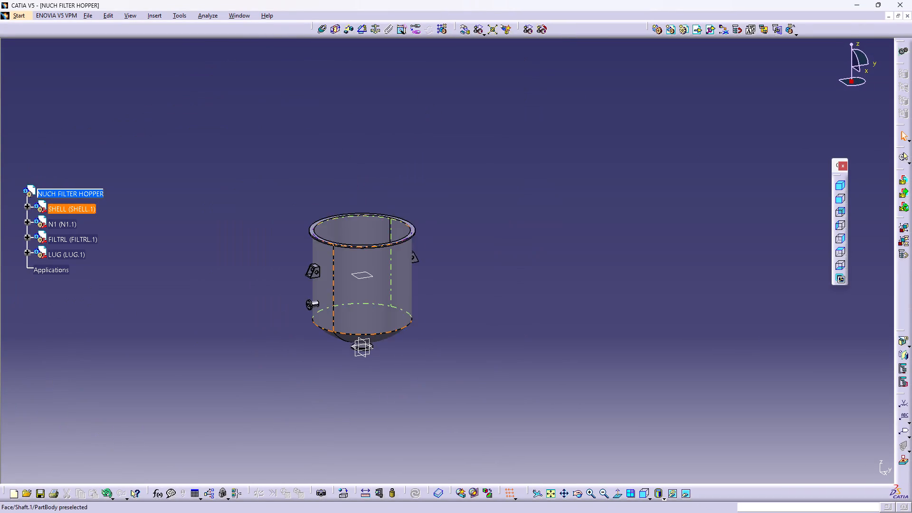
pyautogui.moveTo(471, 270); pyautogui.dragTo(568, 301, button='middle')
pyautogui.tripleClick(58, 190)
pyautogui.tripleClick(58, 190)
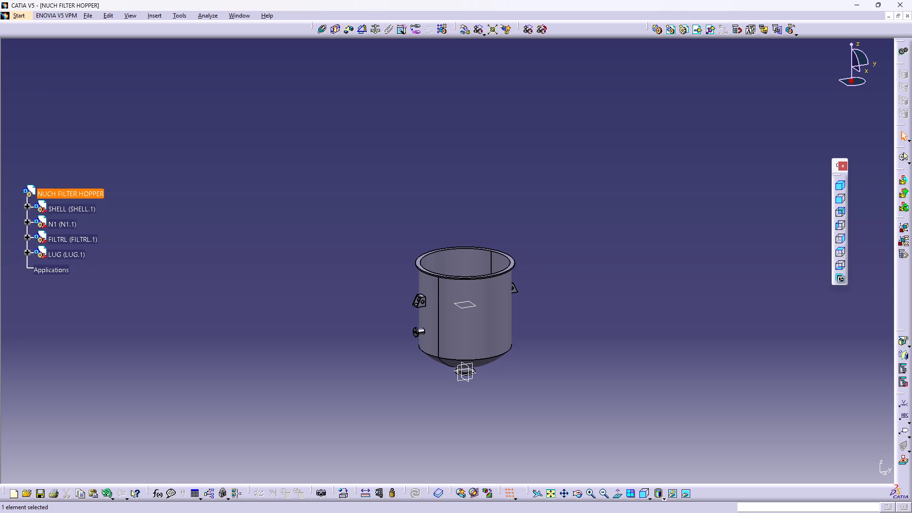
pyautogui.click(59, 190)
pyautogui.moveTo(525, 325); pyautogui.dragTo(530, 243, button='middle')
pyautogui.click(612, 313)
pyautogui.click(616, 311)
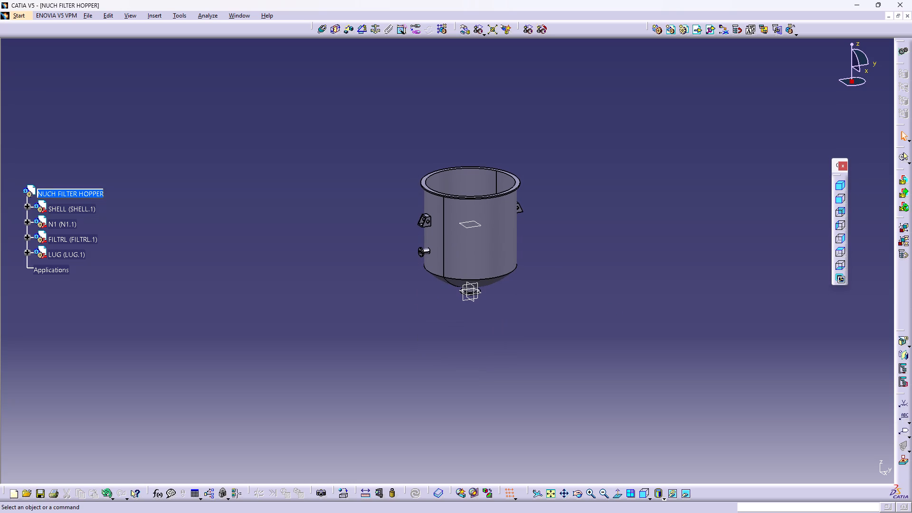
pyautogui.moveTo(580, 327); pyautogui.dragTo(544, 279, button='middle')
pyautogui.moveTo(573, 331); pyautogui.dragTo(549, 337, button='right')
pyautogui.rightClick(546, 336)
pyautogui.moveTo(498, 295); pyautogui.dragTo(613, 299, button='middle')
pyautogui.moveTo(499, 297); pyautogui.dragTo(613, 299, button='right')
pyautogui.moveTo(591, 325); pyautogui.dragTo(631, 290, button='middle')
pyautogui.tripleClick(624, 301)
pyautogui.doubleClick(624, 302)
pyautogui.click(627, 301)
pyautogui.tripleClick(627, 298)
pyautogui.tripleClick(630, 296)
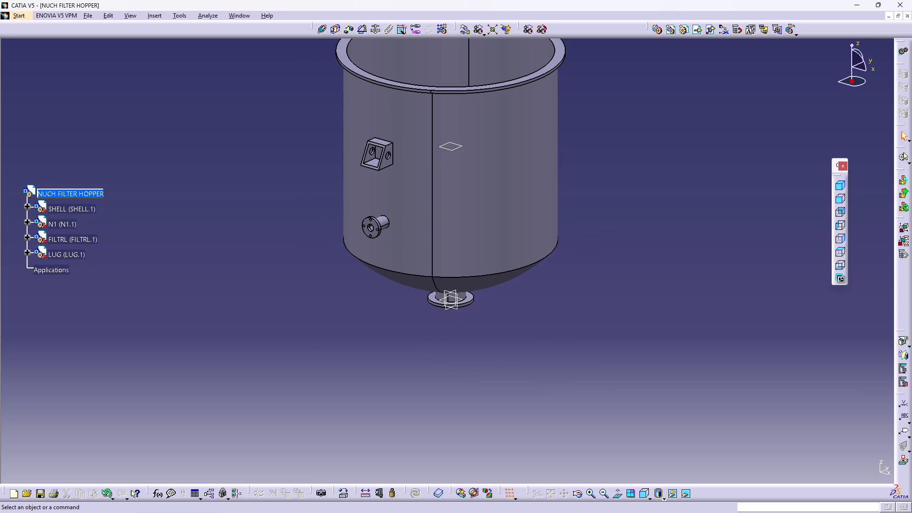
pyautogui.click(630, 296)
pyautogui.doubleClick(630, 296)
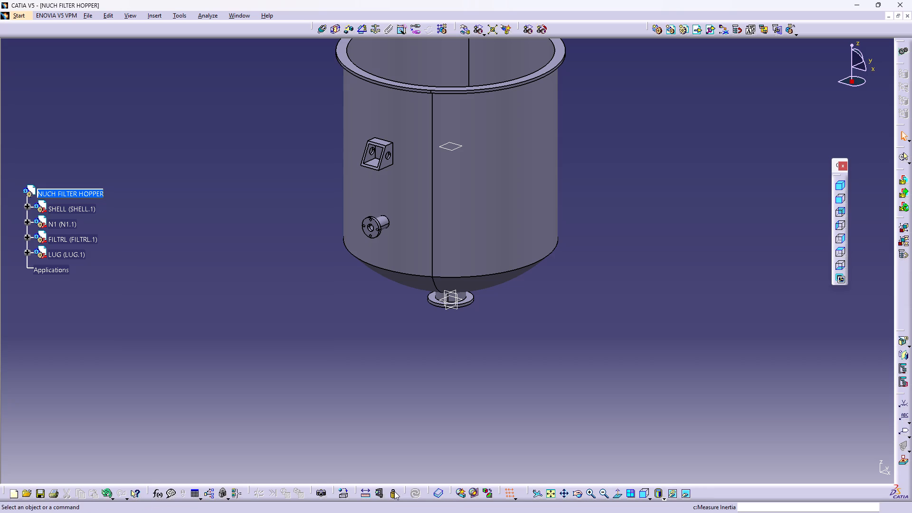
# Start the Photo Studio easy render and render the hopper in its scene from the isometric view.
pyautogui.click(325, 490)
pyautogui.moveTo(492, 391); pyautogui.dragTo(491, 388, button='middle')
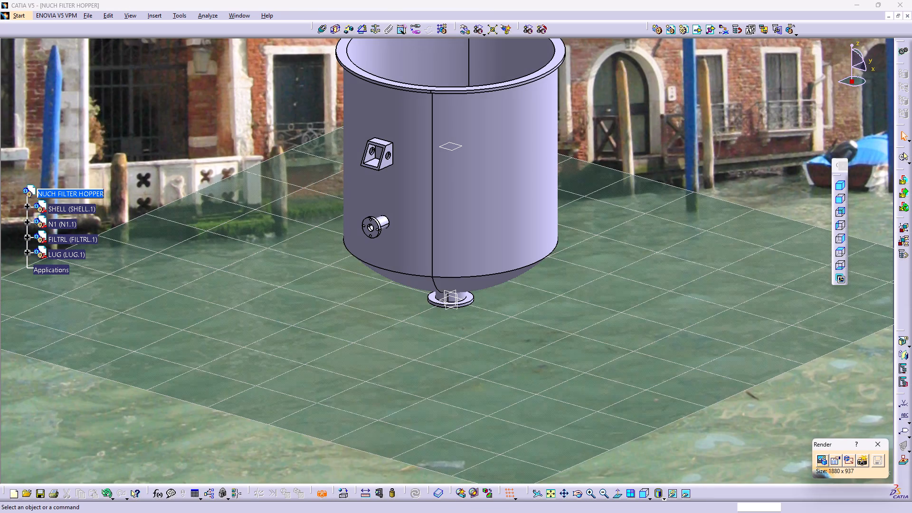
pyautogui.moveTo(491, 388); pyautogui.dragTo(517, 422, button='middle')
pyautogui.rightClick(494, 373)
pyautogui.moveTo(521, 426); pyautogui.dragTo(417, 381, button='middle')
pyautogui.moveTo(514, 437); pyautogui.dragTo(417, 381, button='right')
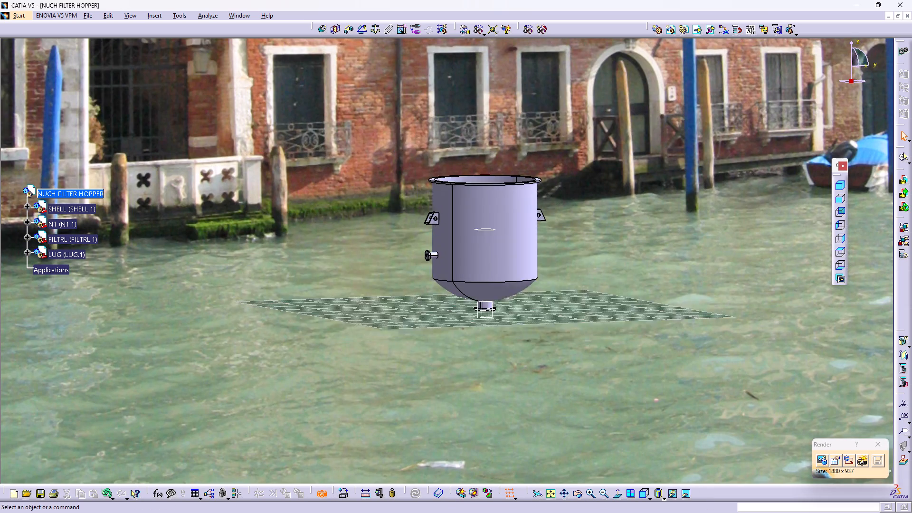
pyautogui.moveTo(417, 381); pyautogui.dragTo(468, 411, button='middle')
pyautogui.moveTo(417, 381); pyautogui.dragTo(468, 411, button='right')
pyautogui.click(835, 184)
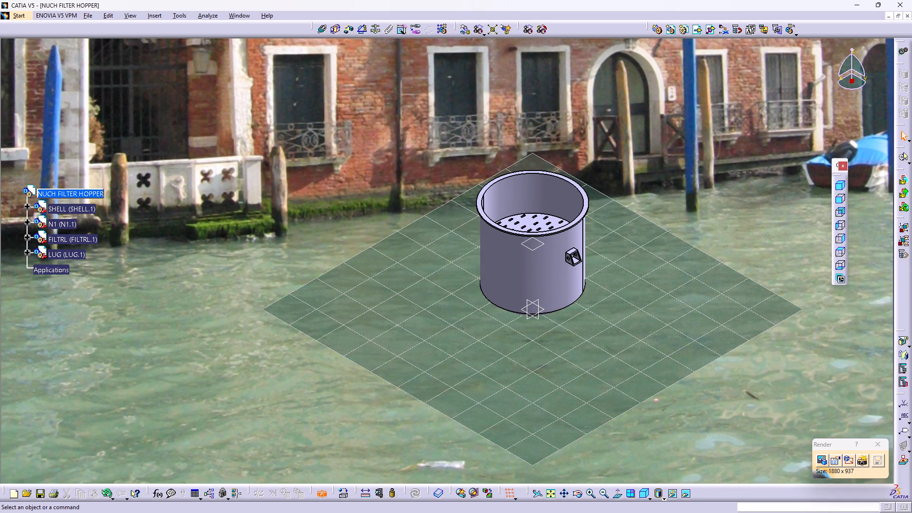
pyautogui.moveTo(686, 410); pyautogui.dragTo(617, 451, button='middle')
pyautogui.moveTo(572, 426); pyautogui.dragTo(566, 386, button='middle')
pyautogui.moveTo(572, 426); pyautogui.dragTo(566, 386, button='right')
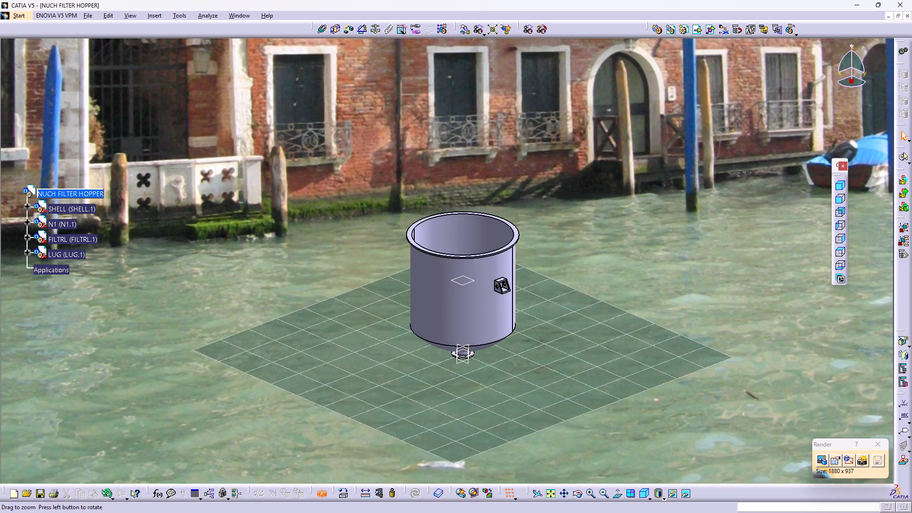
pyautogui.moveTo(566, 386); pyautogui.dragTo(571, 323, button='middle')
pyautogui.rightClick(566, 386)
pyautogui.moveTo(558, 394); pyautogui.dragTo(543, 263, button='middle')
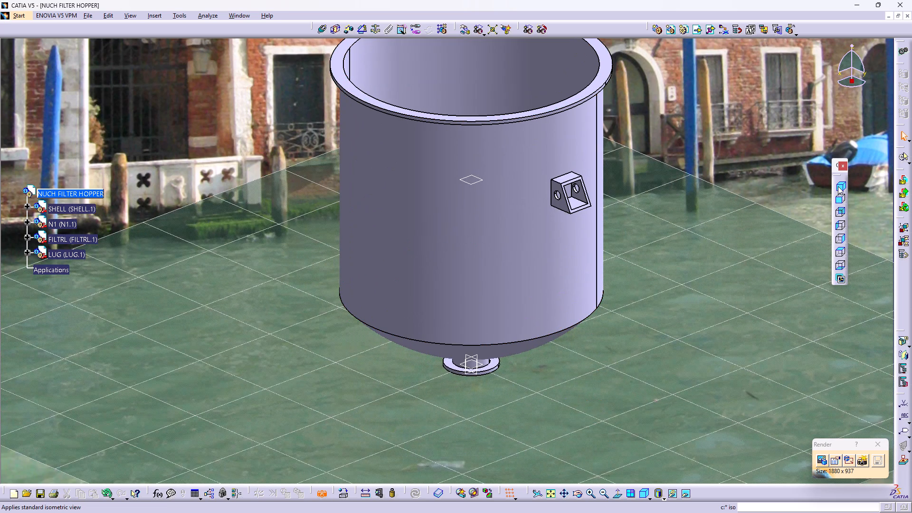
pyautogui.click(838, 186)
pyautogui.moveTo(722, 244); pyautogui.dragTo(741, 264, button='middle')
pyautogui.rightClick(722, 244)
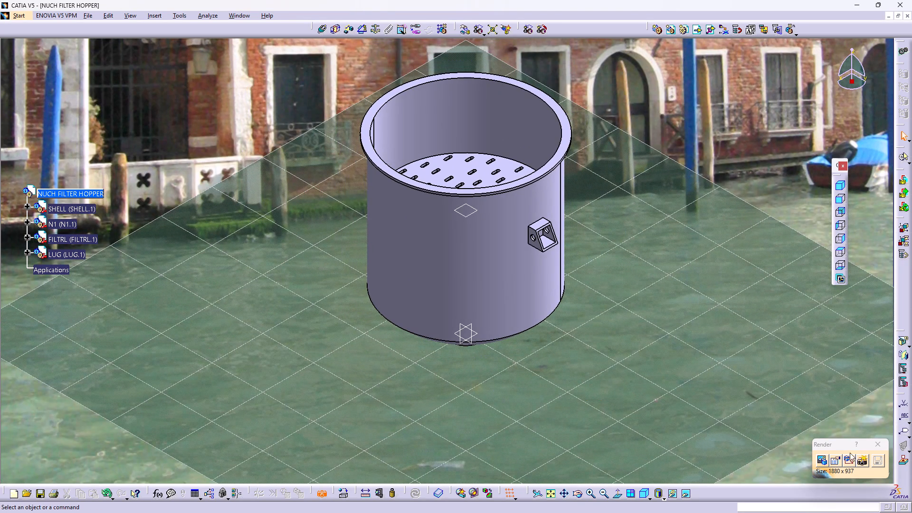
pyautogui.click(862, 461)
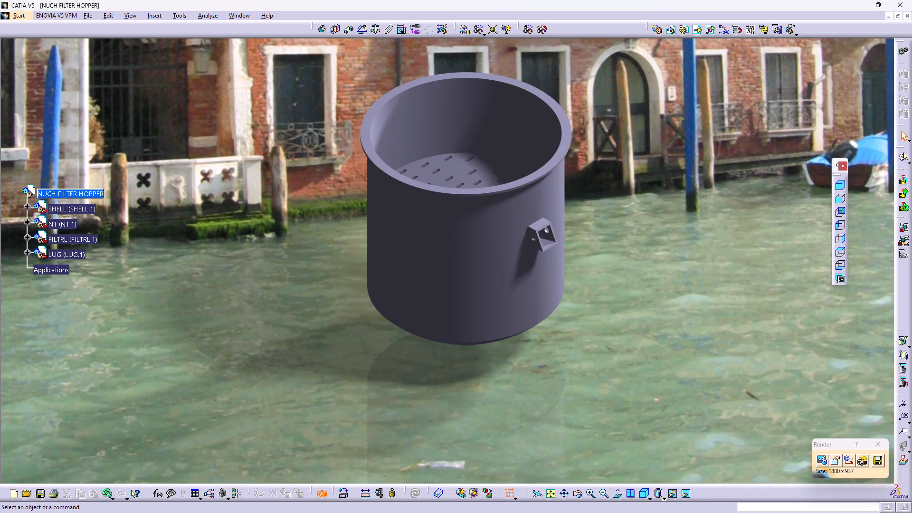
# Render the hopper again from a lower viewing angle that shows the dished bottom and outlet.
pyautogui.moveTo(627, 283); pyautogui.dragTo(607, 315, button='middle')
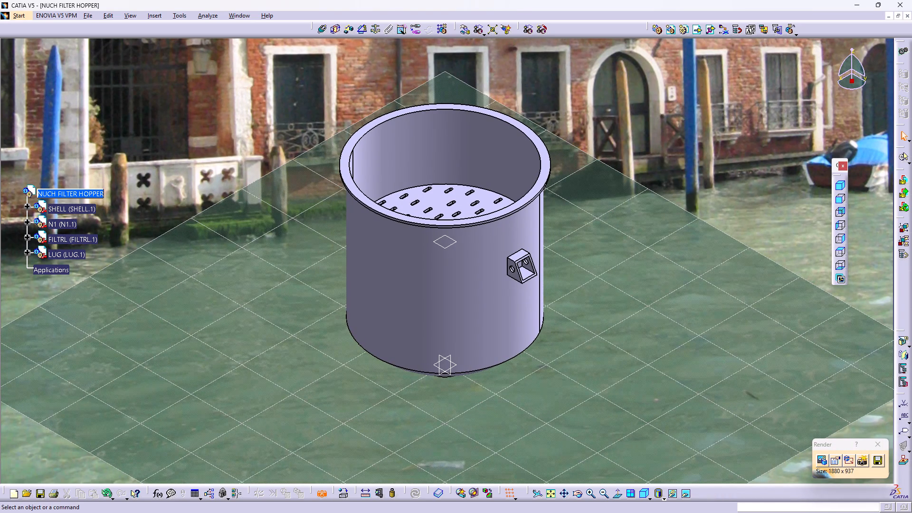
pyautogui.moveTo(518, 393); pyautogui.dragTo(508, 362, button='middle')
pyautogui.moveTo(518, 393); pyautogui.dragTo(508, 362, button='right')
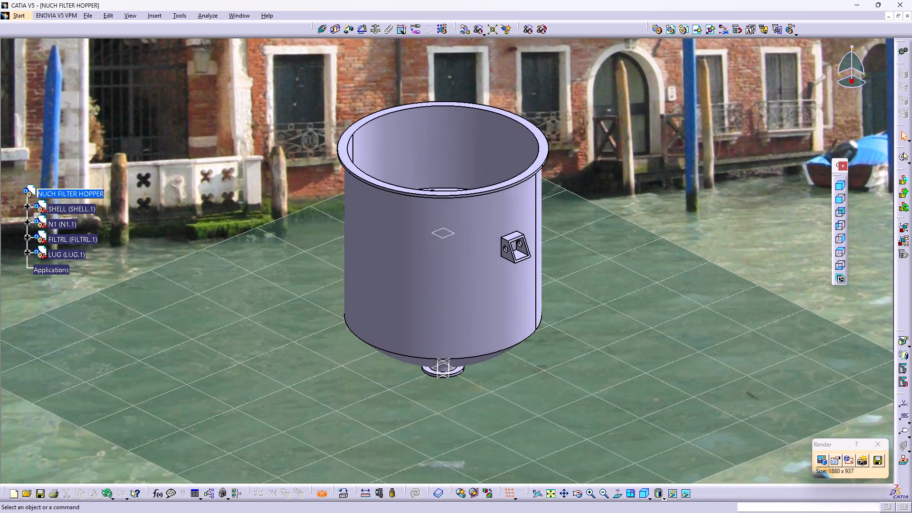
pyautogui.moveTo(508, 362); pyautogui.dragTo(508, 332, button='middle')
pyautogui.moveTo(508, 362); pyautogui.dragTo(508, 332, button='right')
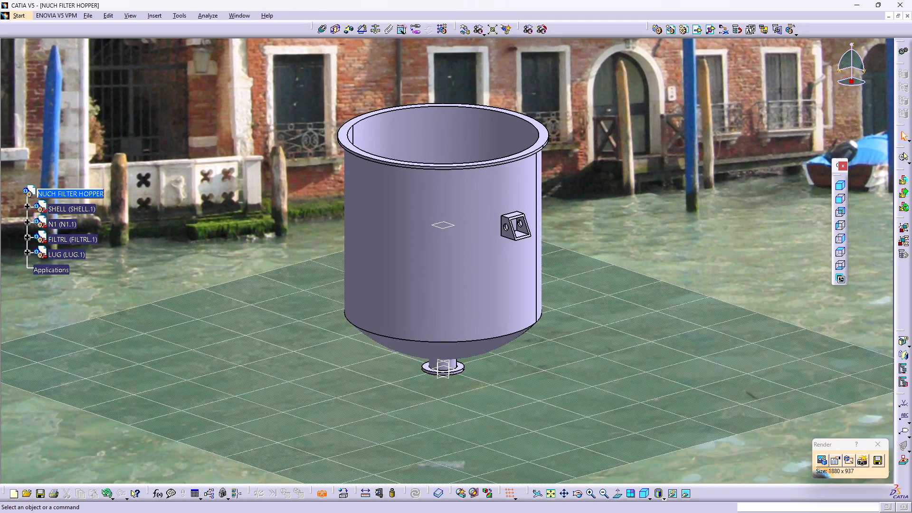
pyautogui.moveTo(508, 332); pyautogui.dragTo(497, 351, button='right')
pyautogui.moveTo(508, 332); pyautogui.dragTo(497, 351, button='middle')
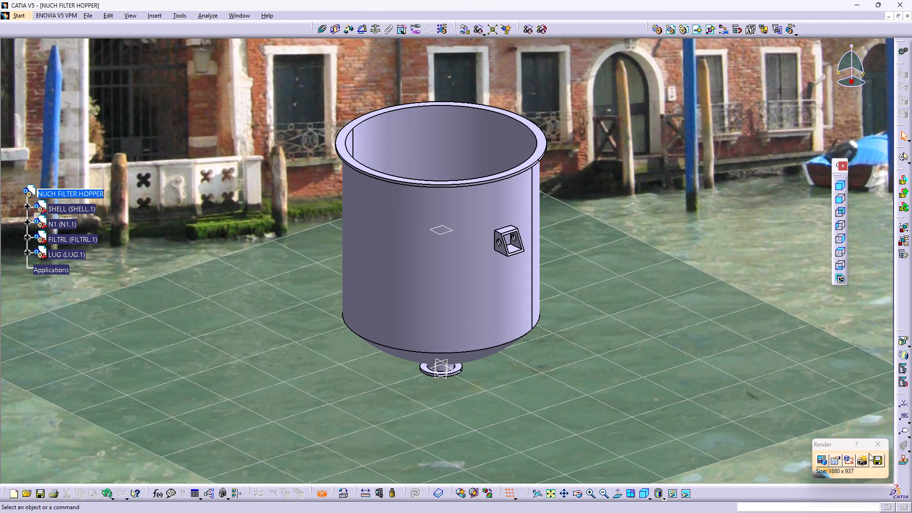
pyautogui.click(862, 459)
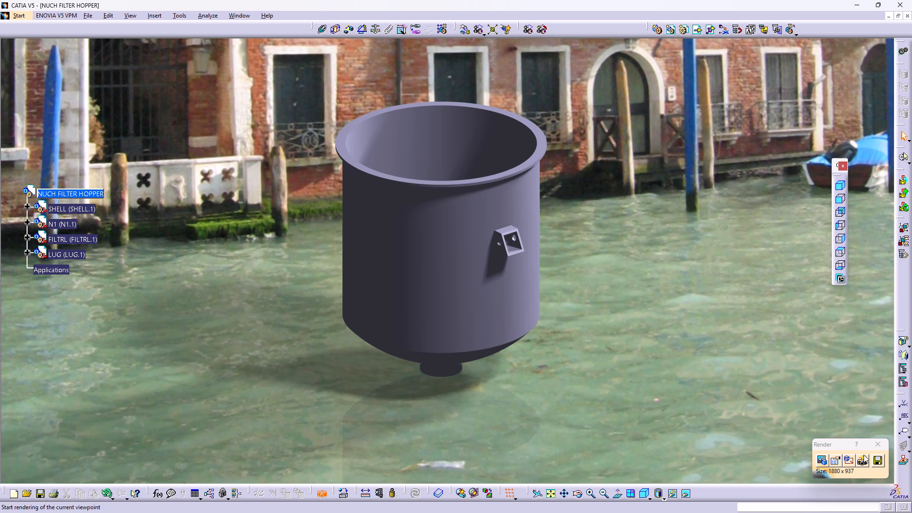
# While saving the render, create a folder named HOPPER in the client's folder under Designing, DUDHANI poly on drive D.
pyautogui.click(880, 458)
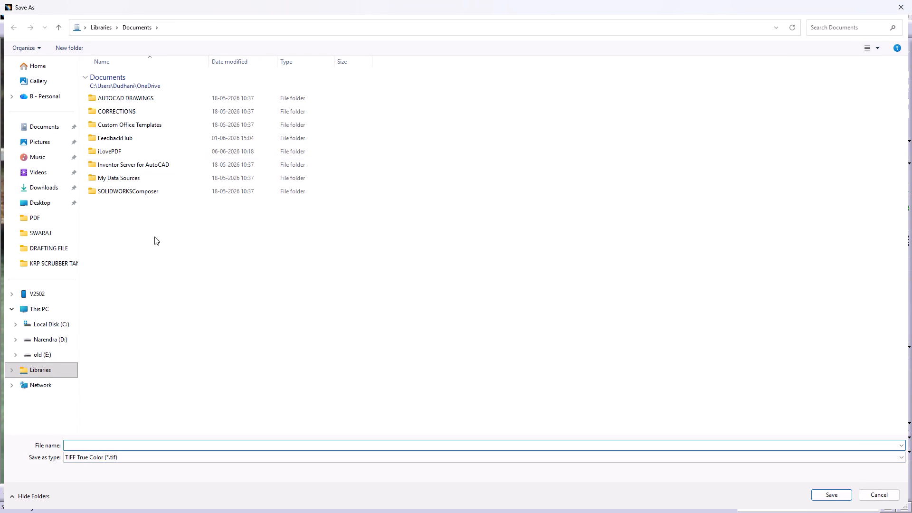
pyautogui.click(40, 340)
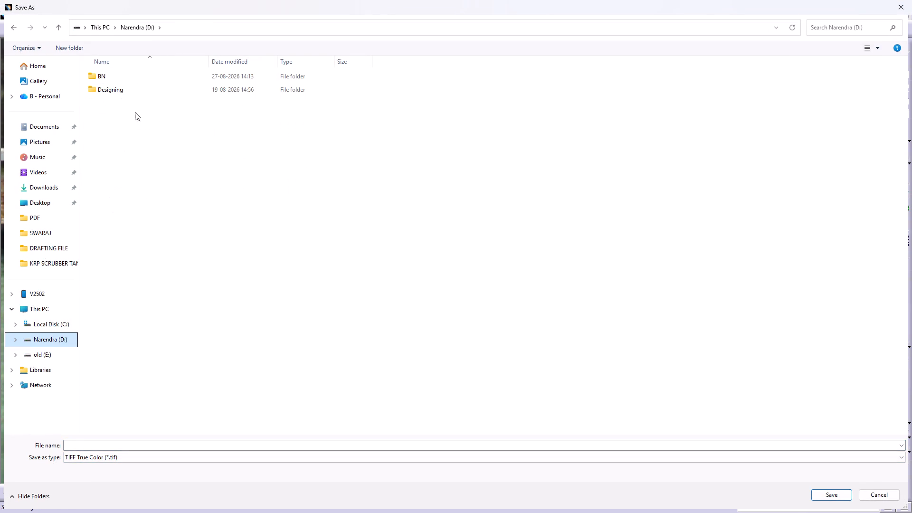
pyautogui.doubleClick(139, 88)
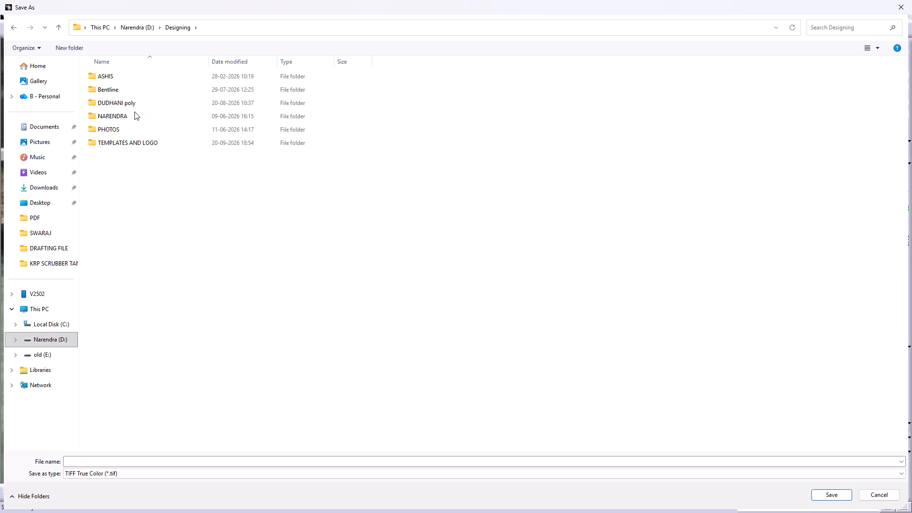
pyautogui.doubleClick(134, 112)
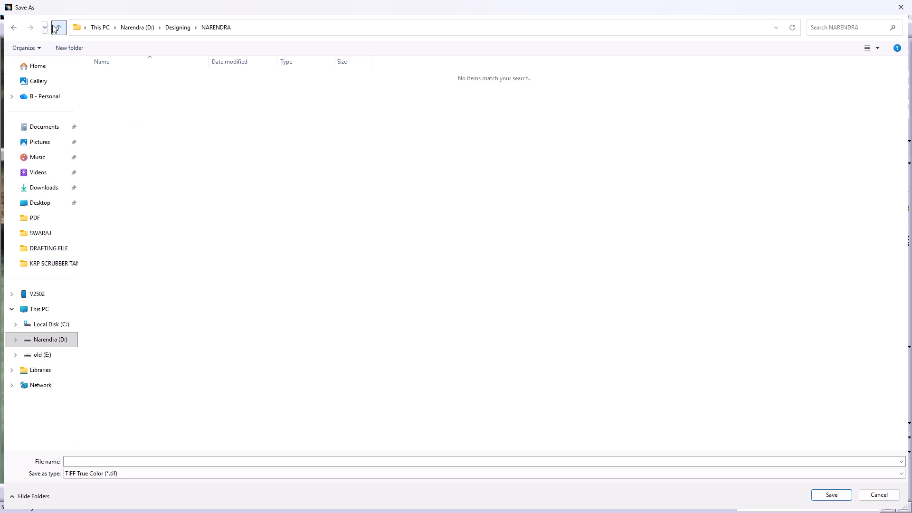
pyautogui.click(52, 25)
pyautogui.doubleClick(132, 104)
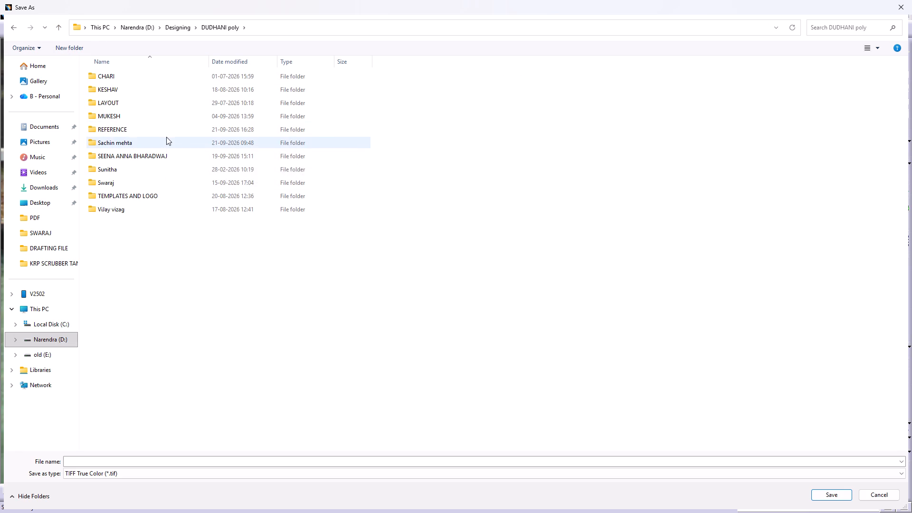
pyautogui.doubleClick(170, 152)
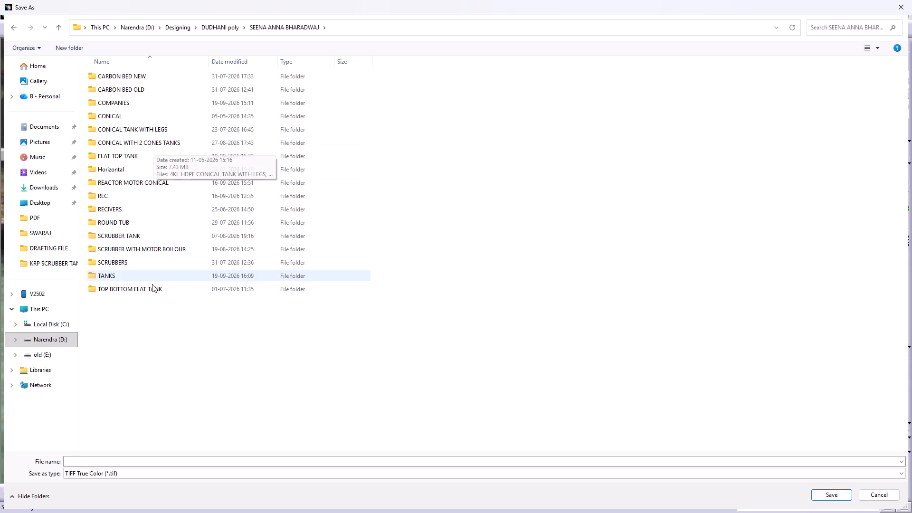
pyautogui.rightClick(153, 312)
pyautogui.click(178, 410)
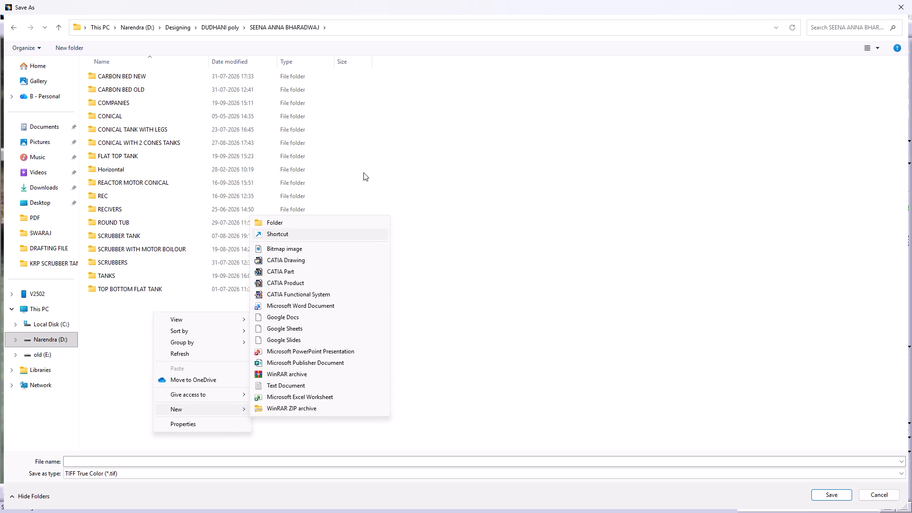
pyautogui.click(311, 223)
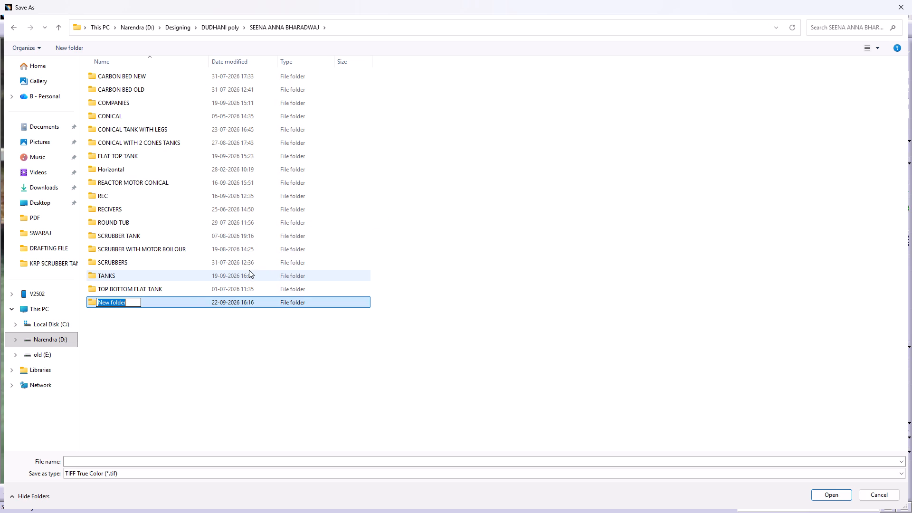
pyautogui.write('HOPPER')
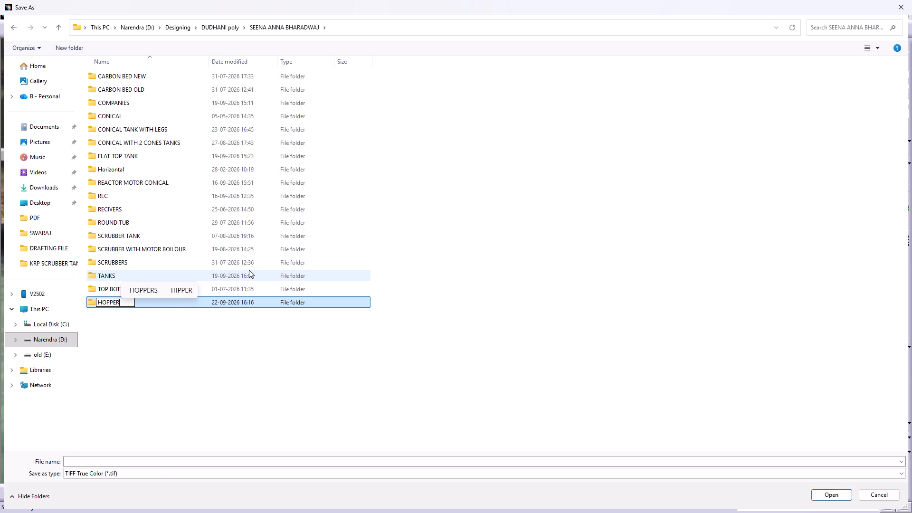
pyautogui.press('Return')
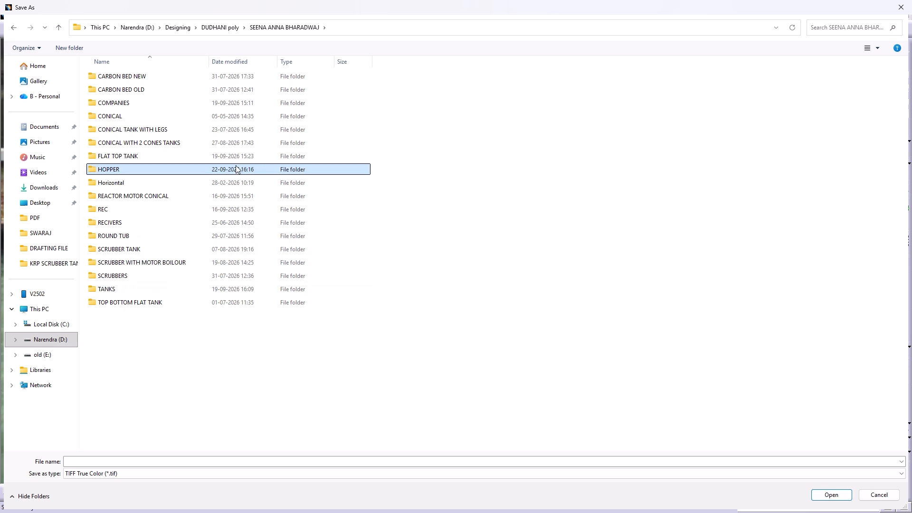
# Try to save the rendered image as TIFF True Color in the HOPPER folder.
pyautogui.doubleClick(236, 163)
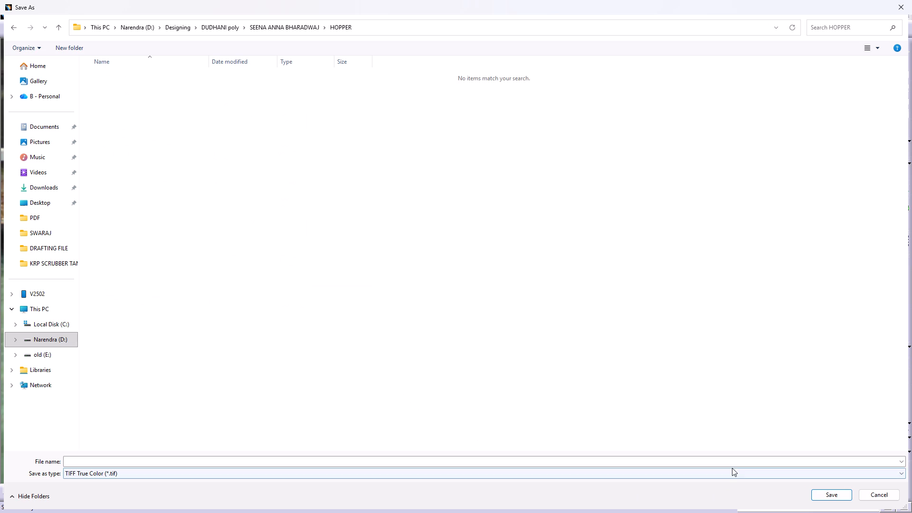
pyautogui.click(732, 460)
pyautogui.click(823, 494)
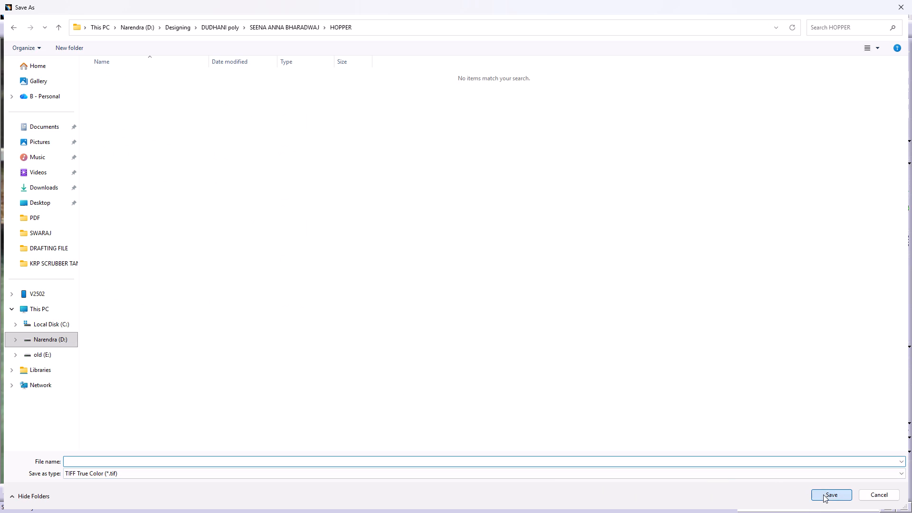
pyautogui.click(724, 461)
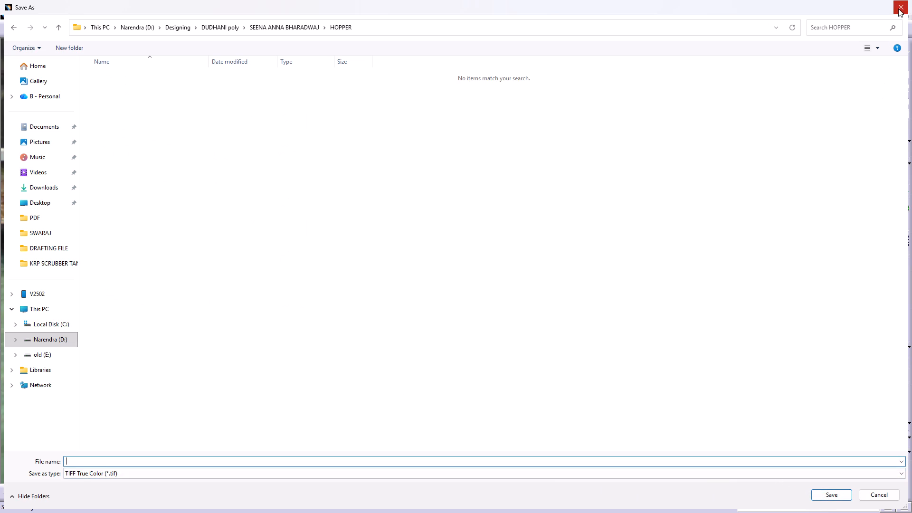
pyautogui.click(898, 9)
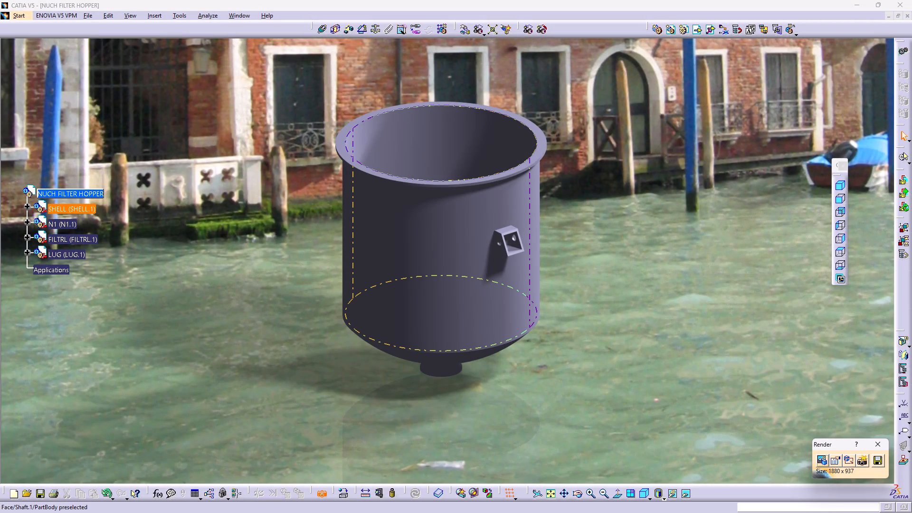
# Save the assembly as CATProduct NUCH FILTER HOPPER in the HOPPER folder inside the client's folder under DUDHANI poly.
pyautogui.hotkey('ctrl', 's')
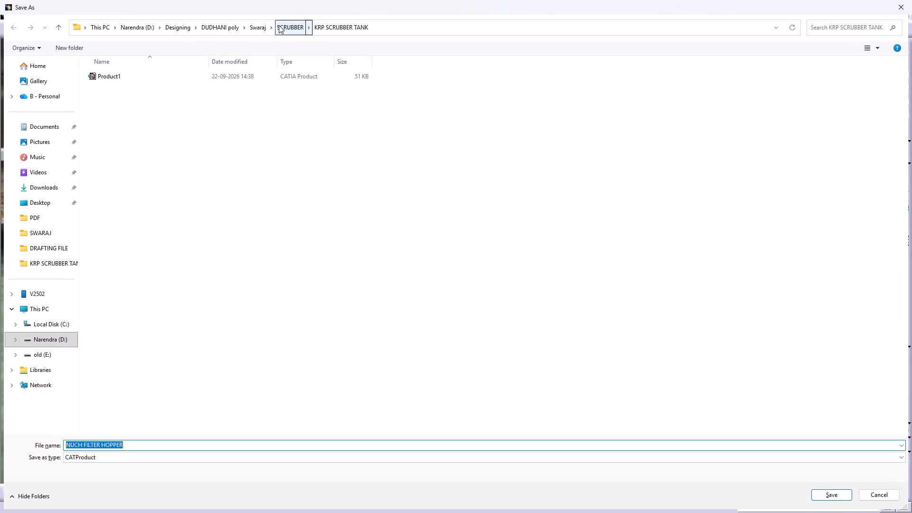
pyautogui.click(226, 30)
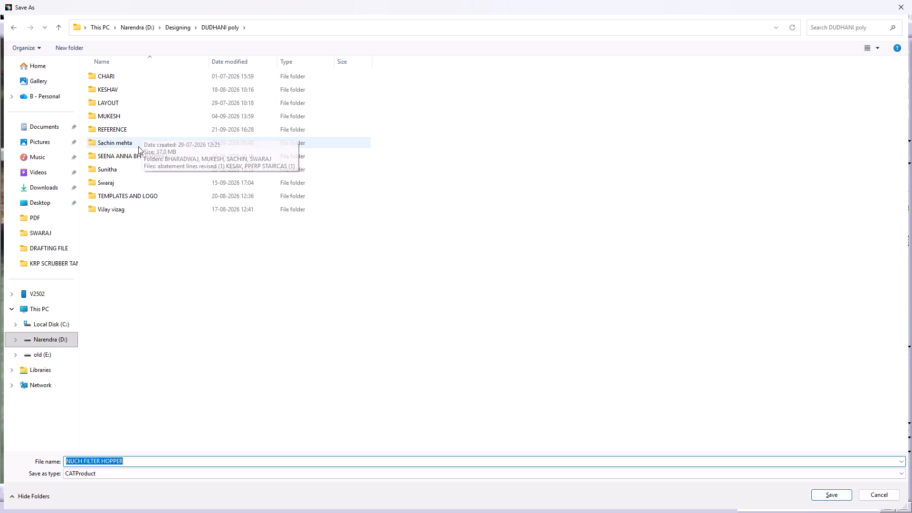
pyautogui.doubleClick(139, 152)
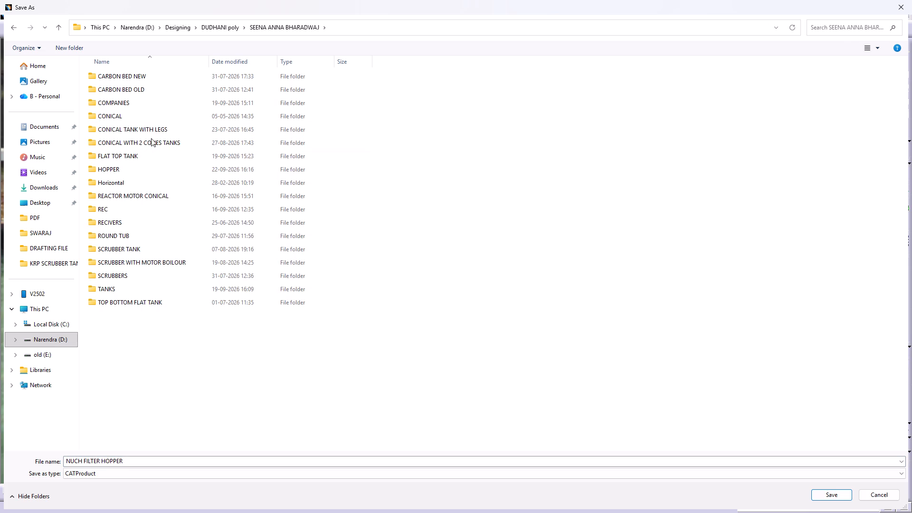
pyautogui.press('space')
pyautogui.press('space')
pyautogui.press('space')
pyautogui.press('space')
pyautogui.press('space')
pyautogui.press('space')
pyautogui.press('space')
pyautogui.press('space')
pyautogui.press('space')
pyautogui.press('space')
pyautogui.press('space')
pyautogui.press('space')
pyautogui.press('space')
pyautogui.press('space')
pyautogui.press('space')
pyautogui.press('space')
pyautogui.press('space')
pyautogui.press('space')
pyautogui.press('space')
pyautogui.press('space')
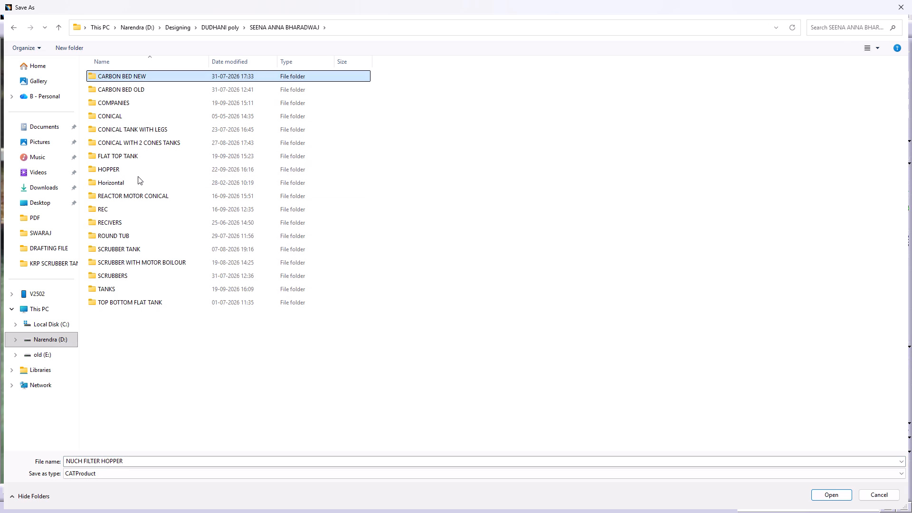
pyautogui.press('h')
pyautogui.doubleClick(141, 171)
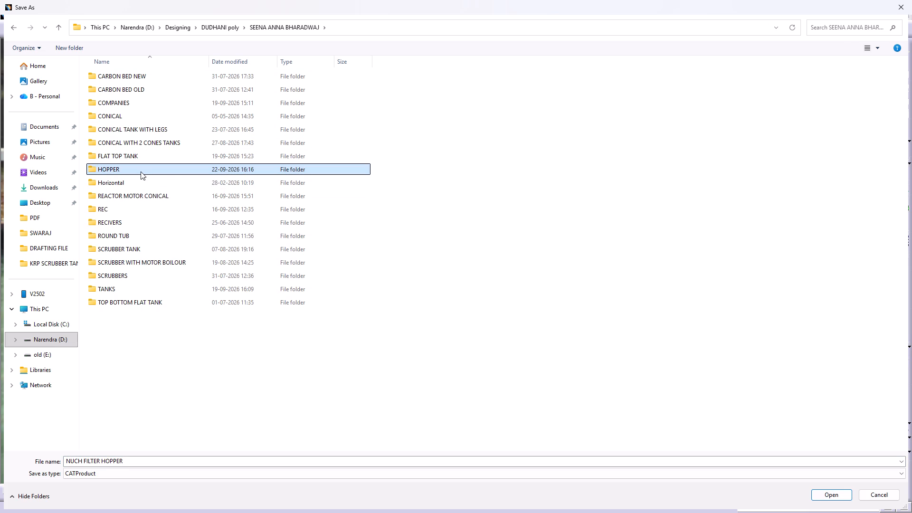
pyautogui.click(836, 497)
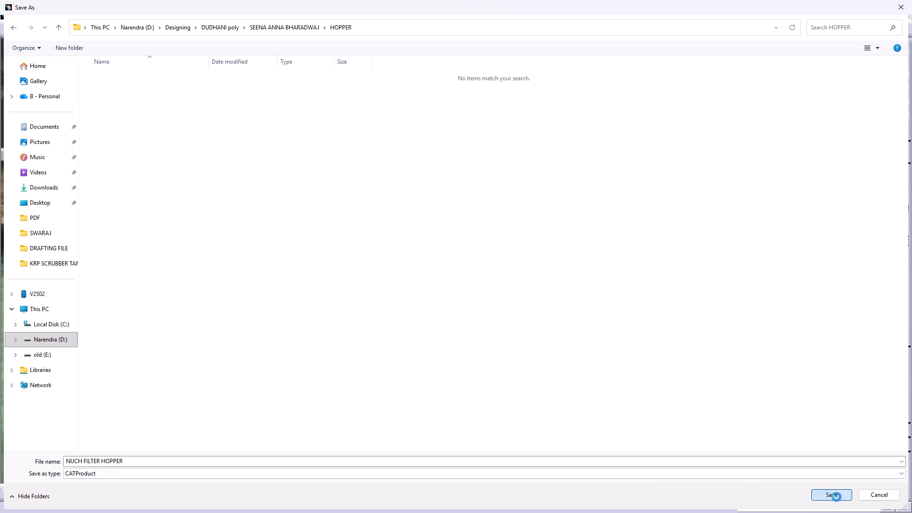
pyautogui.click(457, 277)
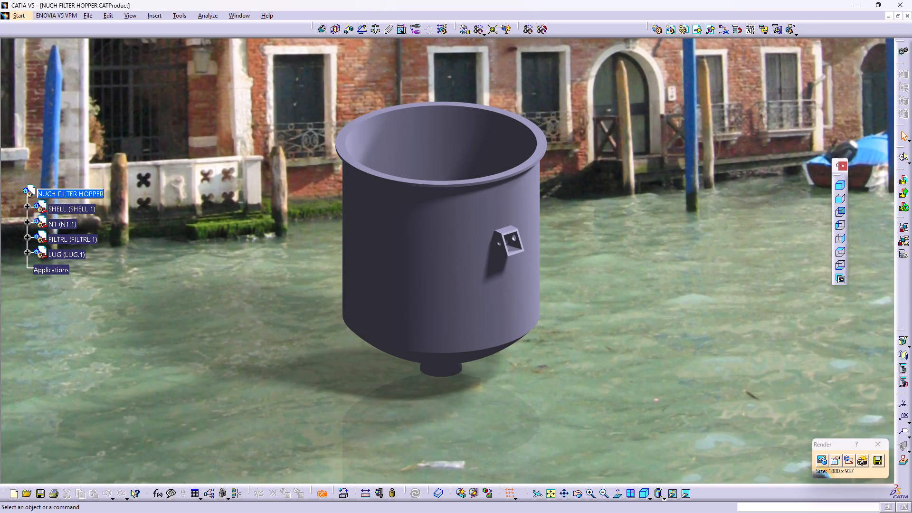
# Save the rendered image as HOPPER in TIFF True Color format in the HOPPER folder.
pyautogui.click(875, 464)
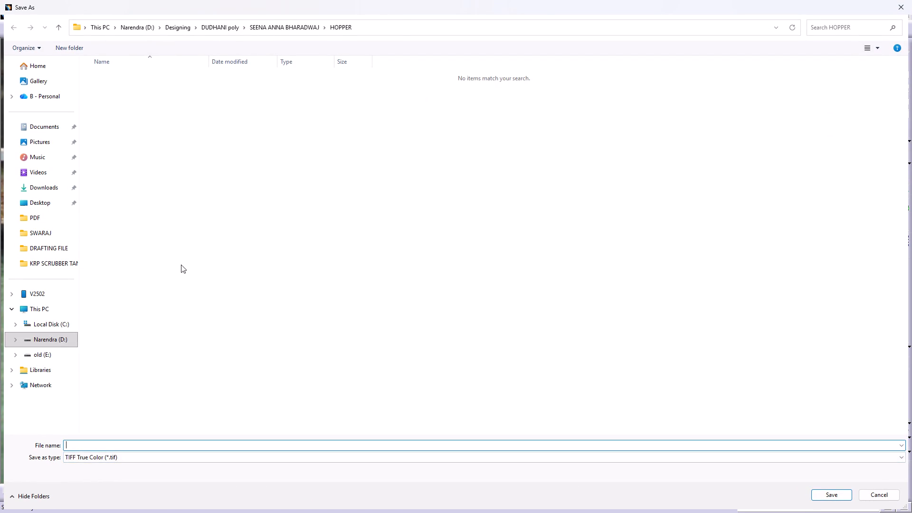
pyautogui.click(110, 446)
pyautogui.write('HOPP')
pyautogui.write('ER')
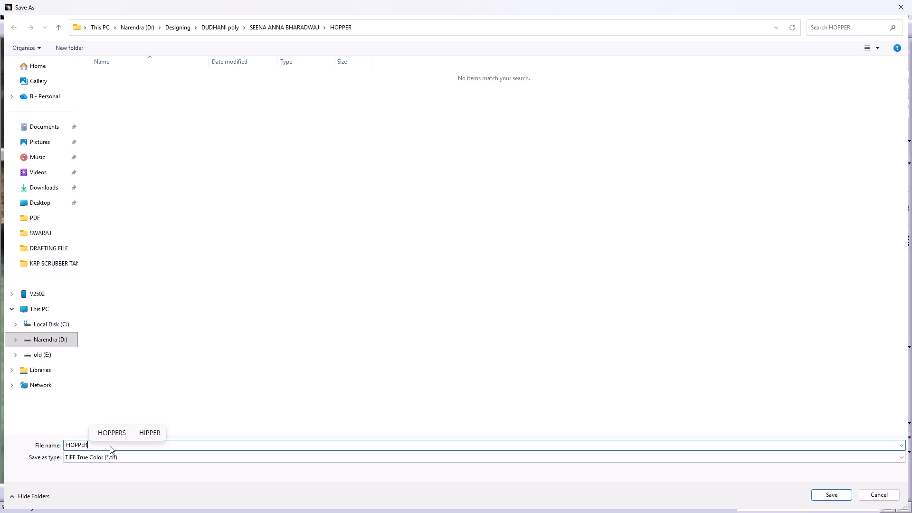
pyautogui.press('Return')
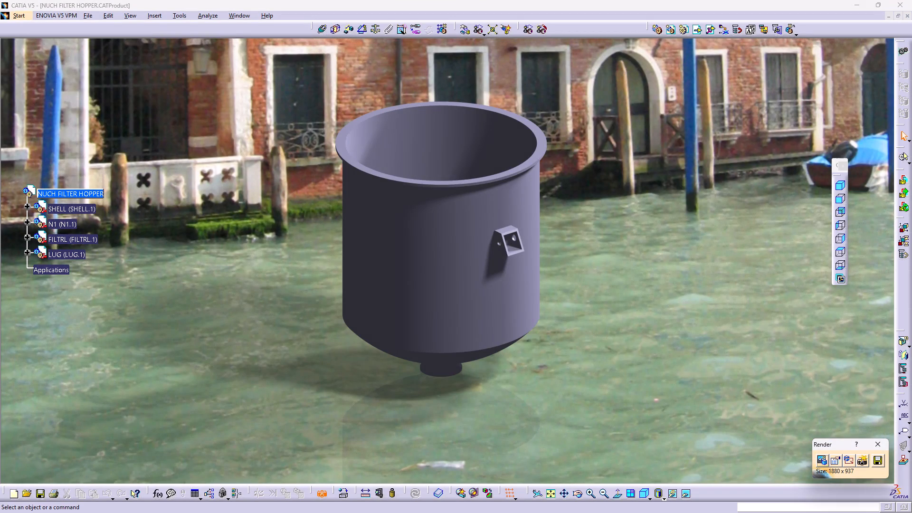
# Save the same rendered image again as NUTCH FILTER in TIFF True Color format in the HOPPER folder.
pyautogui.click(877, 462)
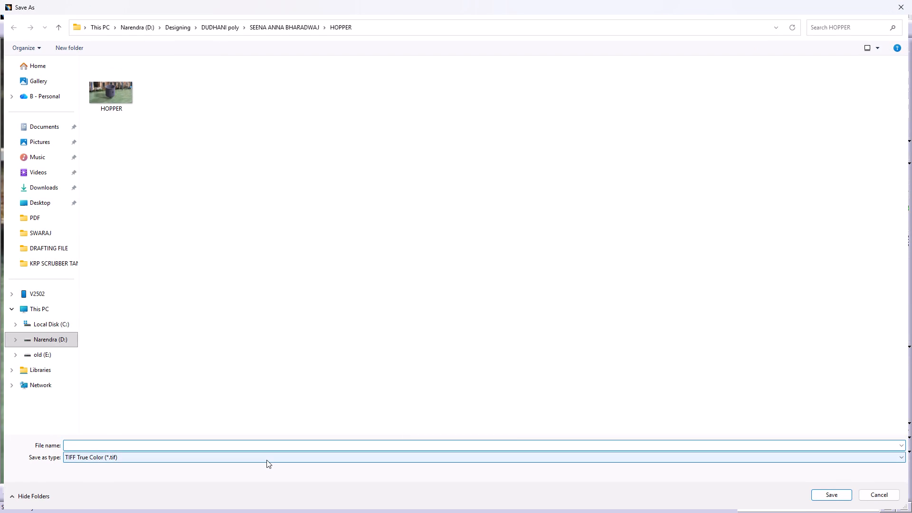
pyautogui.write('NY')
pyautogui.press('BackSpace')
pyautogui.write('UT')
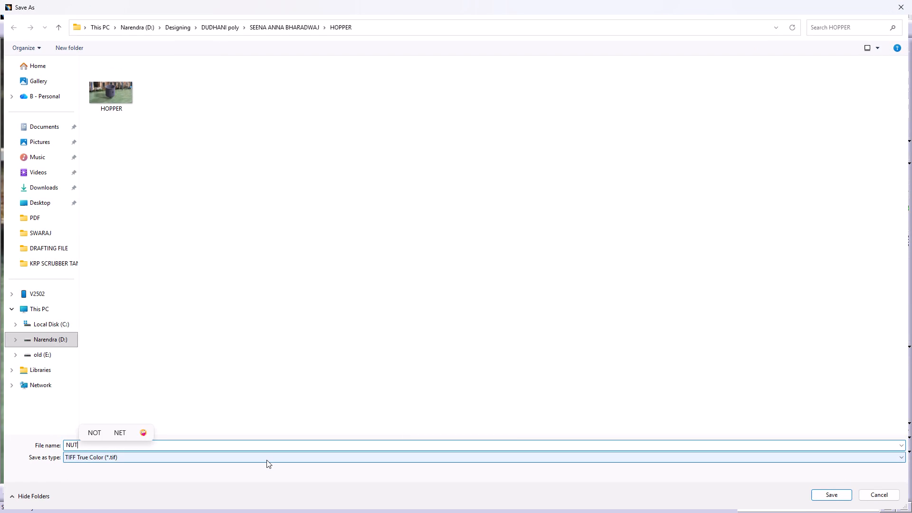
pyautogui.write('CH')
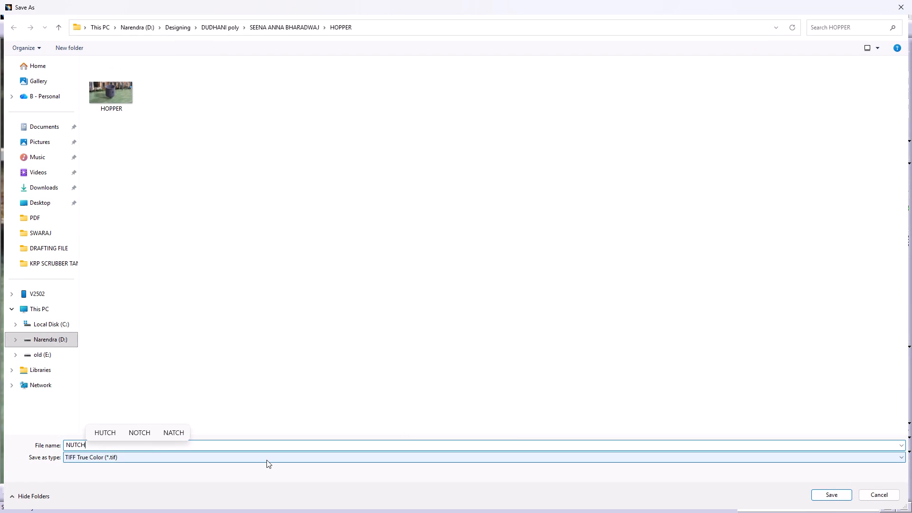
pyautogui.press('space')
pyautogui.press('f')
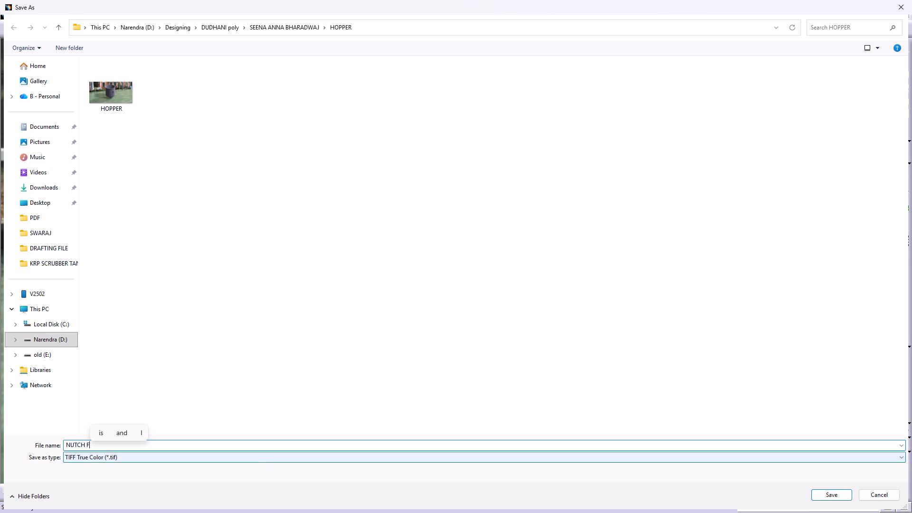
pyautogui.write('ILTER')
pyautogui.press('Return')
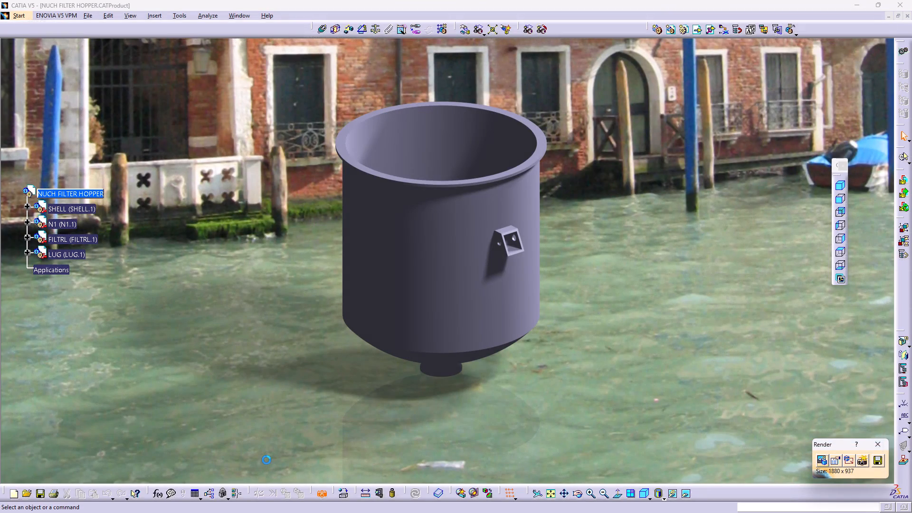
# Render the hopper from a higher viewing angle that shows the slotted filter plate inside the shell.
pyautogui.moveTo(458, 274); pyautogui.dragTo(484, 327, button='middle')
pyautogui.moveTo(458, 274); pyautogui.dragTo(482, 326, button='right')
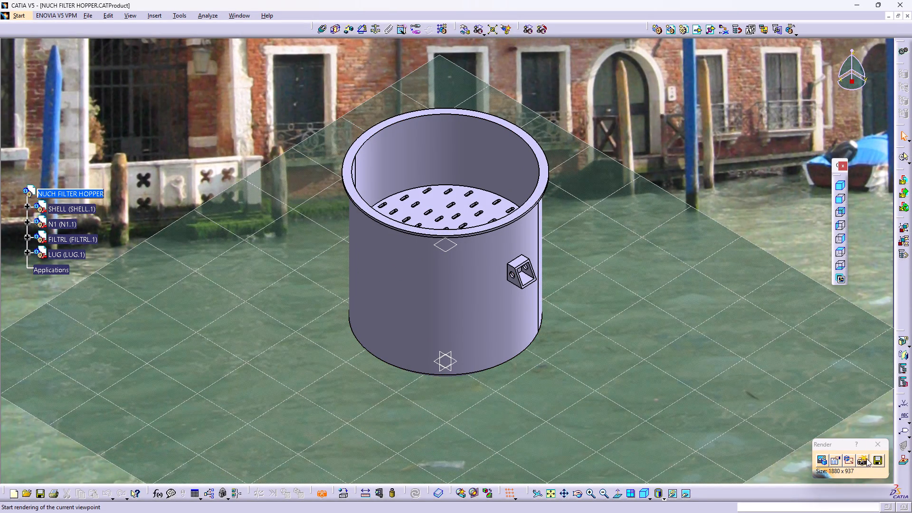
pyautogui.click(861, 462)
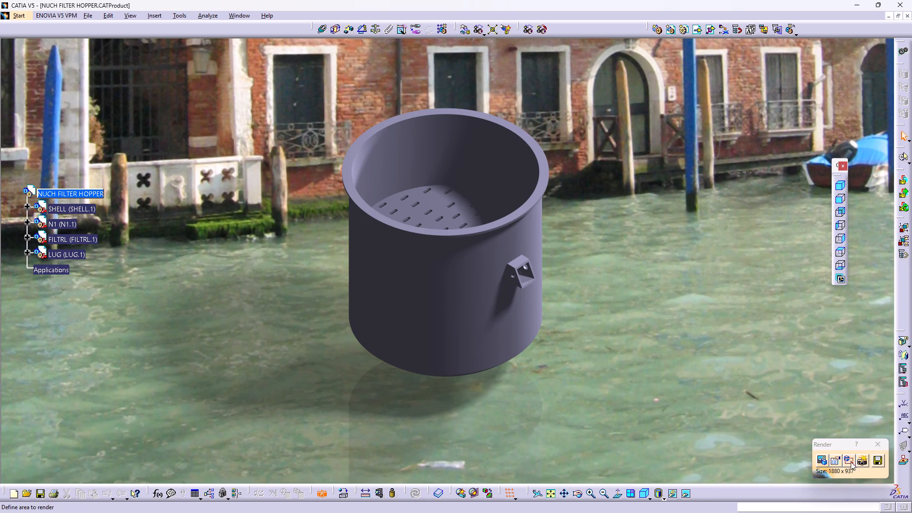
# Save the new render over the existing NUTCH FILTER TIFF image in the HOPPER folder and end the rendering session.
pyautogui.click(882, 462)
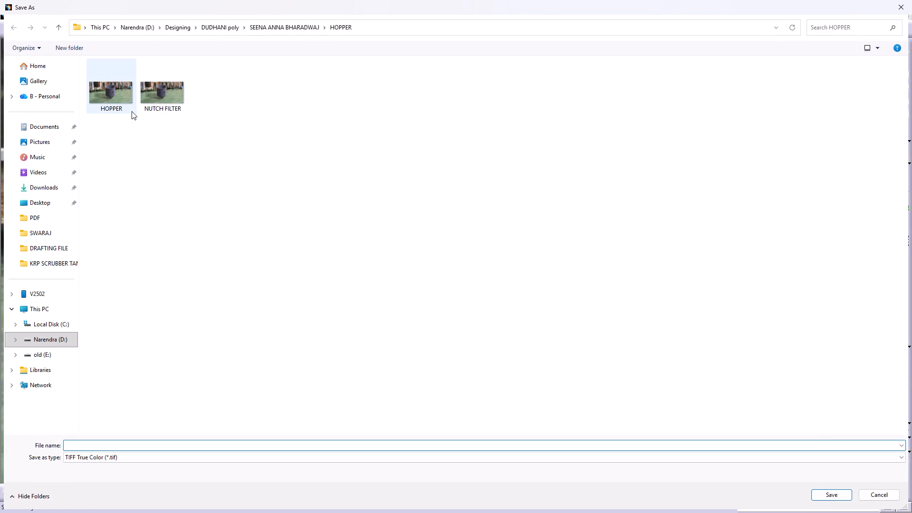
pyautogui.doubleClick(165, 104)
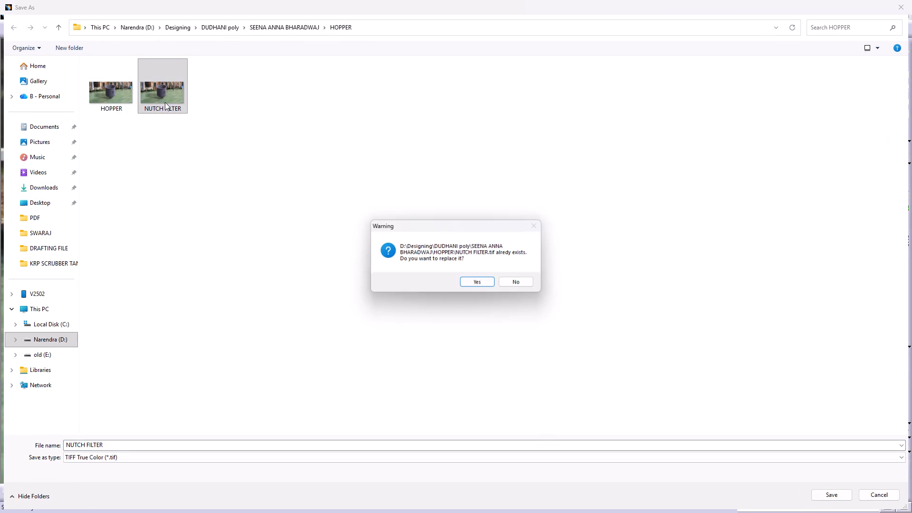
pyautogui.click(483, 278)
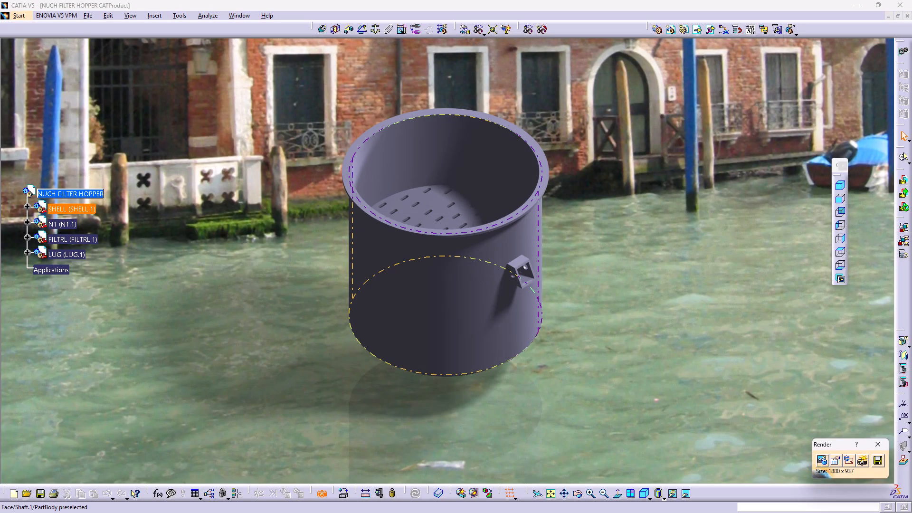
pyautogui.click(882, 447)
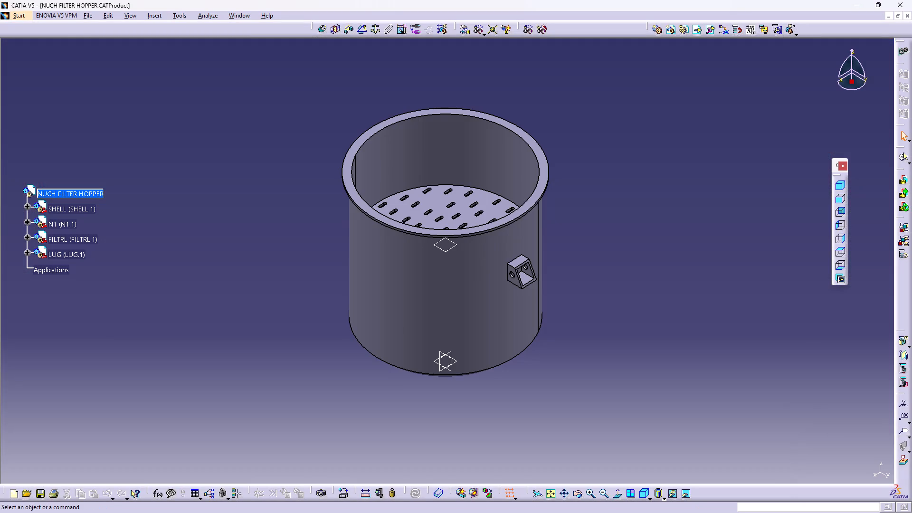
# Save the NUCH FILTER HOPPER product again with rendering closed.
pyautogui.hotkey('ctrl', 's')
pyautogui.hotkey('ctrl', 's')
pyautogui.hotkey('ctrl', 's')
pyautogui.hotkey('ctrl', 's')
pyautogui.hotkey('ctrl', 's')
pyautogui.hotkey('ctrl', 's')
pyautogui.hotkey('ctrl', 's')
pyautogui.hotkey('ctrl', 's')
pyautogui.hotkey('ctrl', 's')
pyautogui.hotkey('ctrl', 's')
pyautogui.hotkey('ctrl', 's')
pyautogui.hotkey('ctrl', 's')
pyautogui.hotkey('ctrl', 's')
pyautogui.hotkey('ctrl', 's')
pyautogui.hotkey('ctrl', 's')
pyautogui.hotkey('ctrl', 's')
pyautogui.hotkey('ctrl', 's')
pyautogui.hotkey('ctrl', 's')
pyautogui.hotkey('ctrl', 's')
pyautogui.hotkey('ctrl', 's')
pyautogui.hotkey('ctrl', 's')
pyautogui.hotkey('ctrl', 's')
pyautogui.hotkey('ctrl', 's')
pyautogui.hotkey('ctrl', 's')
pyautogui.hotkey('ctrl', 's')
pyautogui.hotkey('ctrl', 's')
pyautogui.hotkey('ctrl', 's')
pyautogui.hotkey('ctrl', 's')
pyautogui.hotkey('ctrl', 's')
pyautogui.hotkey('ctrl', 's')
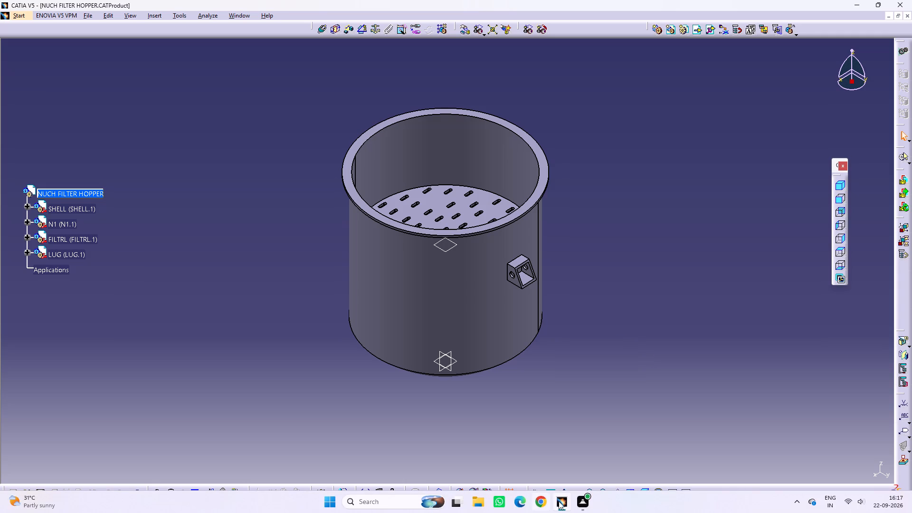
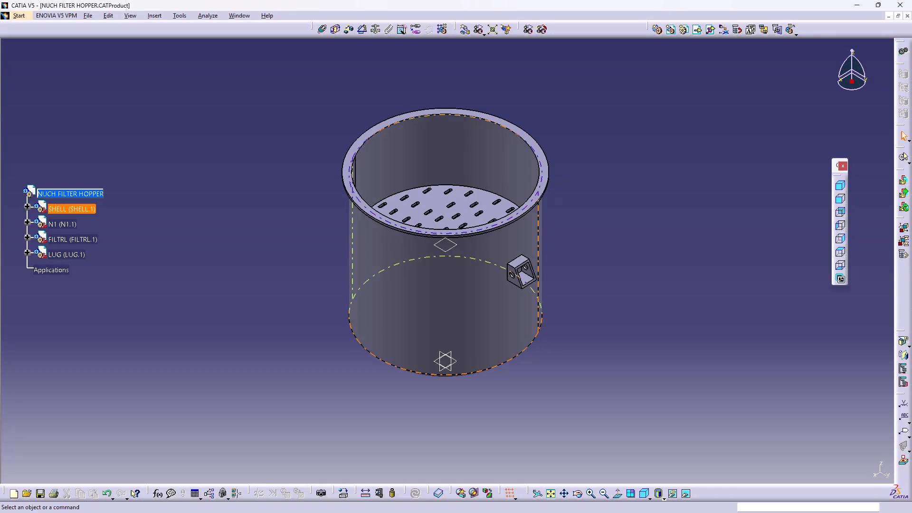
# Activate the SHELL part for editing from the outlet nozzle at the hopper's bottom.
pyautogui.moveTo(513, 380); pyautogui.dragTo(495, 210, button='middle')
pyautogui.moveTo(507, 378); pyautogui.dragTo(471, 128, button='right')
pyautogui.moveTo(535, 308); pyautogui.dragTo(525, 347, button='middle')
pyautogui.moveTo(532, 335); pyautogui.dragTo(513, 418, button='right')
pyautogui.rightClick(513, 418)
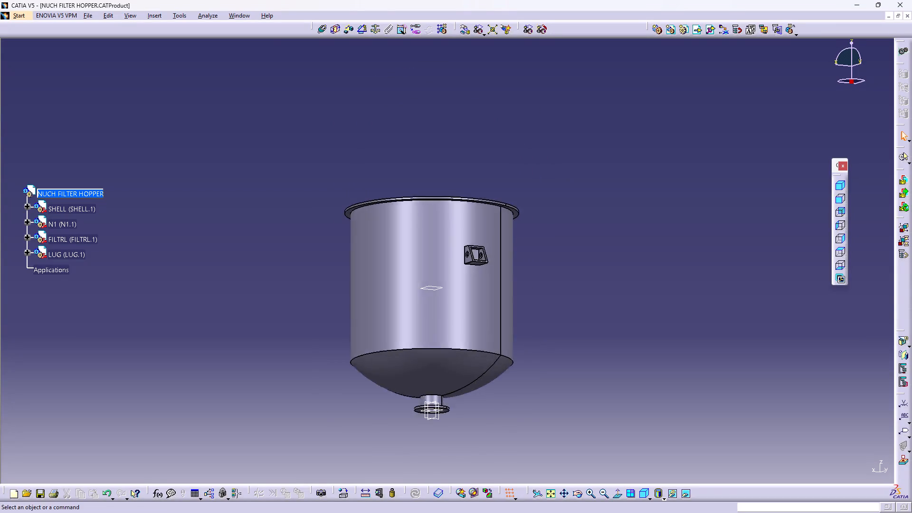
pyautogui.moveTo(525, 347); pyautogui.dragTo(534, 323, button='middle')
pyautogui.moveTo(575, 396); pyautogui.dragTo(544, 223, button='middle')
pyautogui.moveTo(512, 259); pyautogui.dragTo(496, 291, button='middle')
pyautogui.moveTo(511, 263); pyautogui.dragTo(488, 366, button='right')
pyautogui.moveTo(488, 366); pyautogui.dragTo(482, 364, button='right')
pyautogui.moveTo(485, 373); pyautogui.dragTo(473, 328, button='middle')
pyautogui.moveTo(485, 373); pyautogui.dragTo(473, 328, button='right')
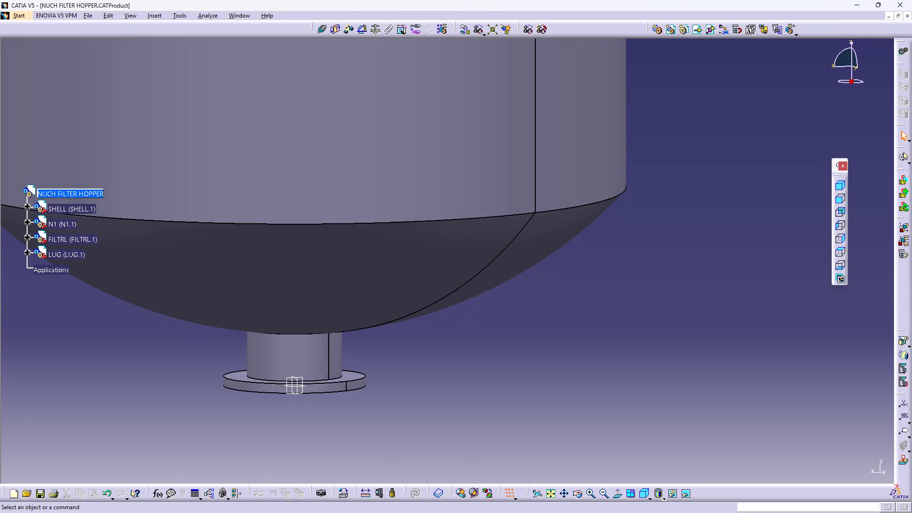
pyautogui.moveTo(473, 328); pyautogui.dragTo(473, 324, button='middle')
pyautogui.moveTo(473, 328); pyautogui.dragTo(466, 325, button='right')
pyautogui.doubleClick(290, 367)
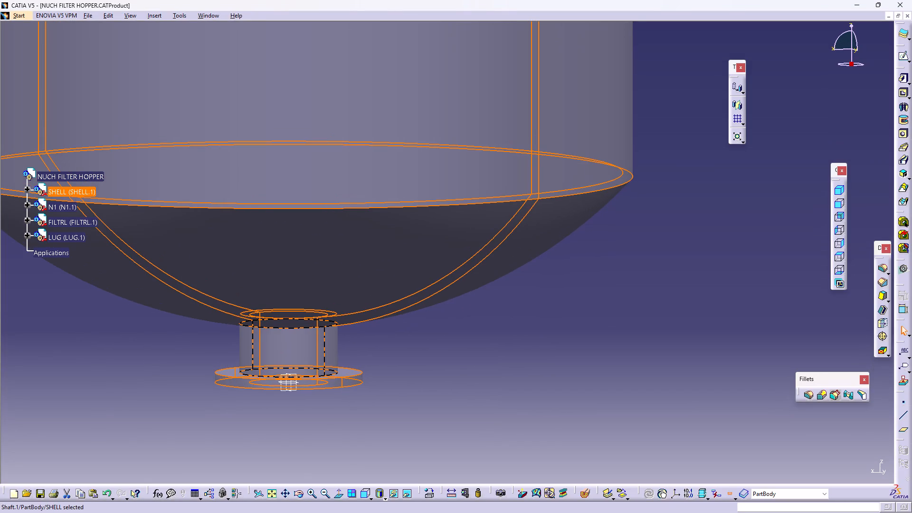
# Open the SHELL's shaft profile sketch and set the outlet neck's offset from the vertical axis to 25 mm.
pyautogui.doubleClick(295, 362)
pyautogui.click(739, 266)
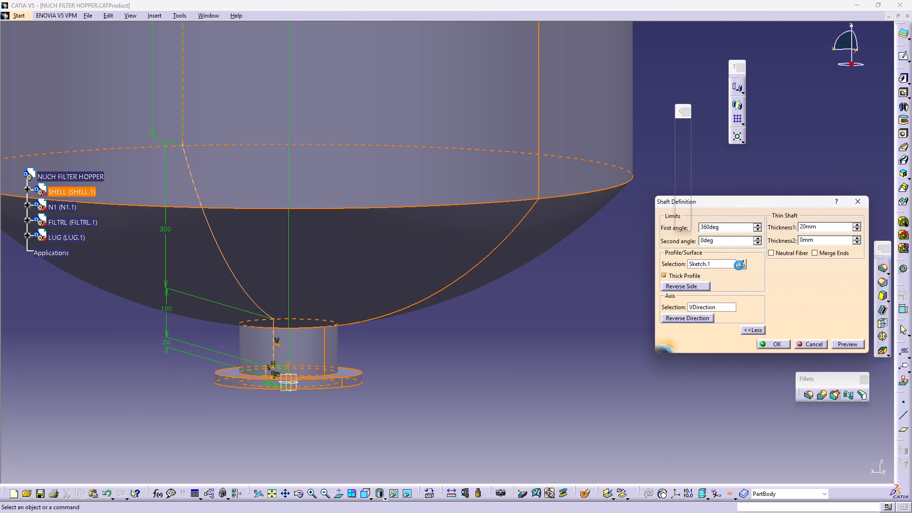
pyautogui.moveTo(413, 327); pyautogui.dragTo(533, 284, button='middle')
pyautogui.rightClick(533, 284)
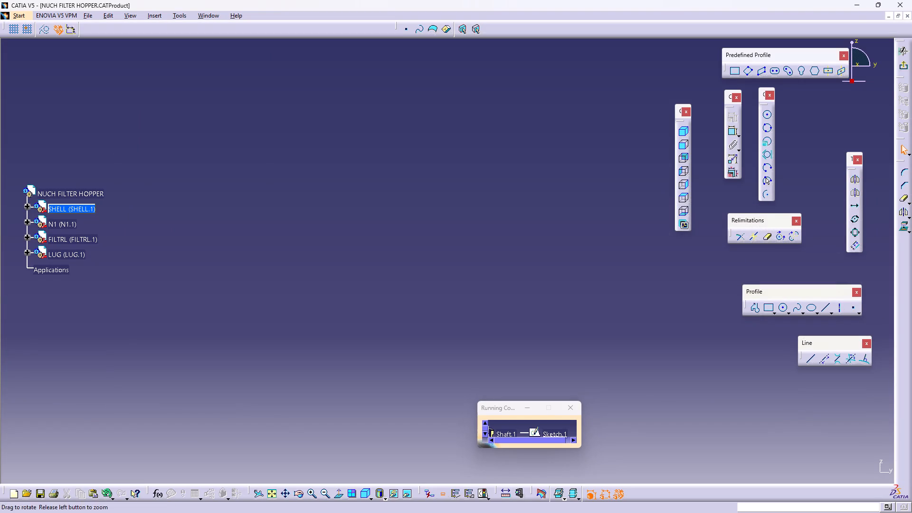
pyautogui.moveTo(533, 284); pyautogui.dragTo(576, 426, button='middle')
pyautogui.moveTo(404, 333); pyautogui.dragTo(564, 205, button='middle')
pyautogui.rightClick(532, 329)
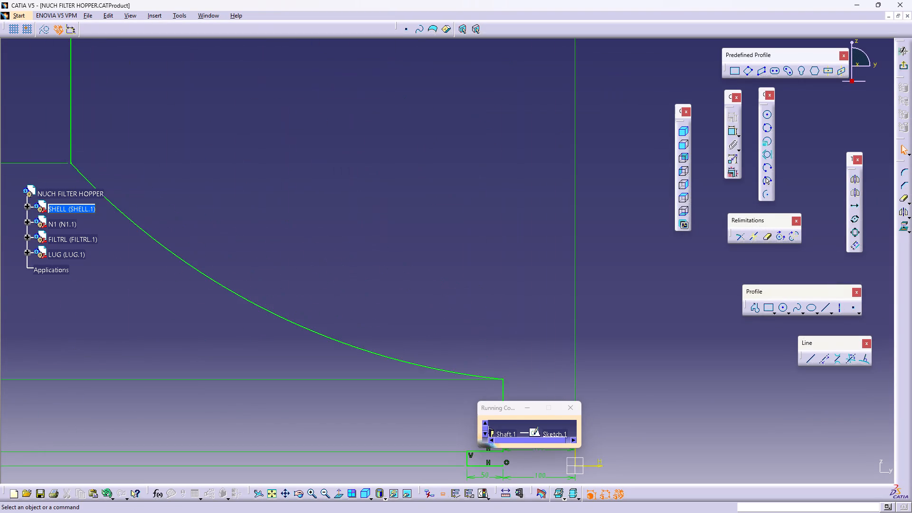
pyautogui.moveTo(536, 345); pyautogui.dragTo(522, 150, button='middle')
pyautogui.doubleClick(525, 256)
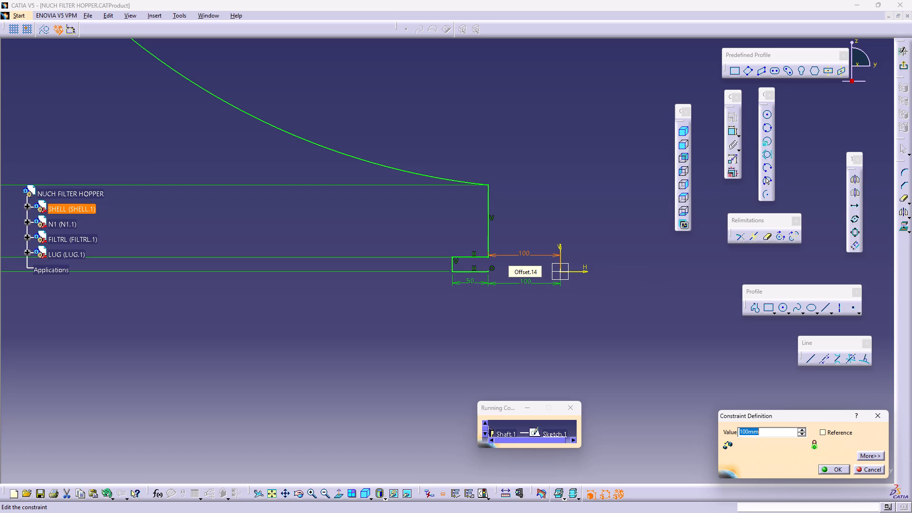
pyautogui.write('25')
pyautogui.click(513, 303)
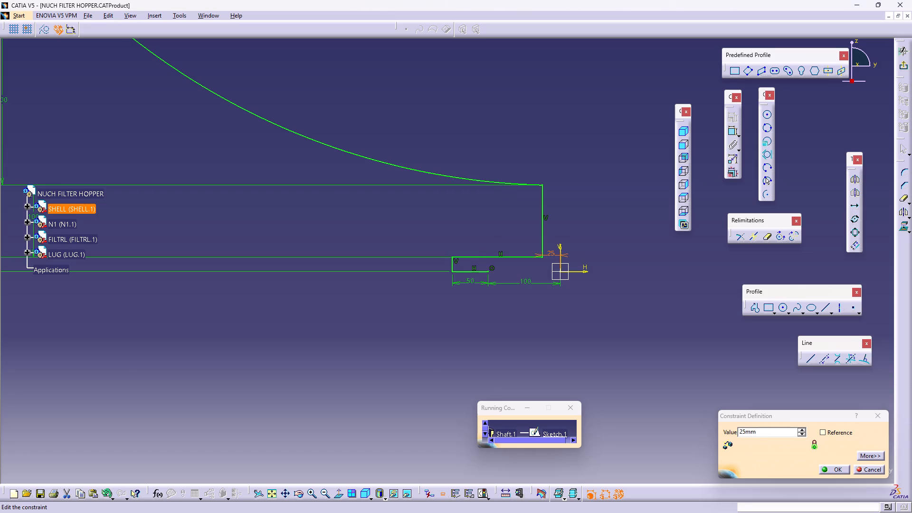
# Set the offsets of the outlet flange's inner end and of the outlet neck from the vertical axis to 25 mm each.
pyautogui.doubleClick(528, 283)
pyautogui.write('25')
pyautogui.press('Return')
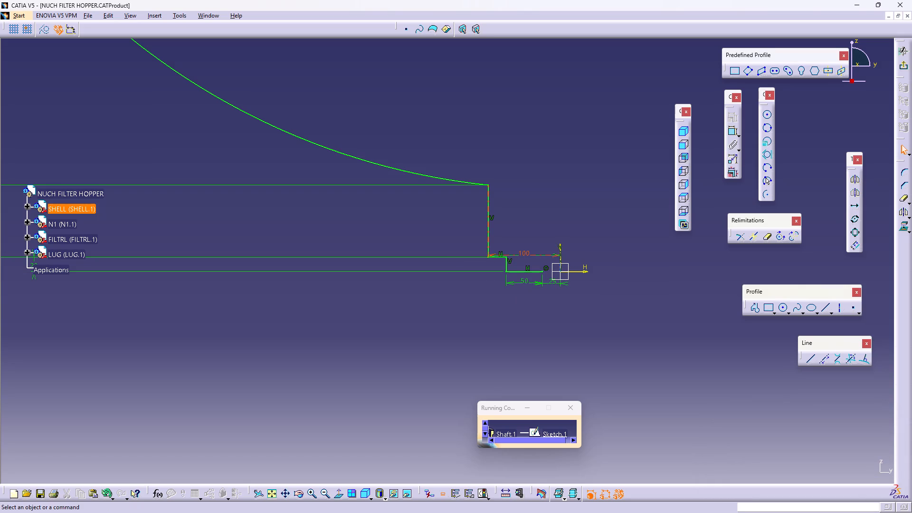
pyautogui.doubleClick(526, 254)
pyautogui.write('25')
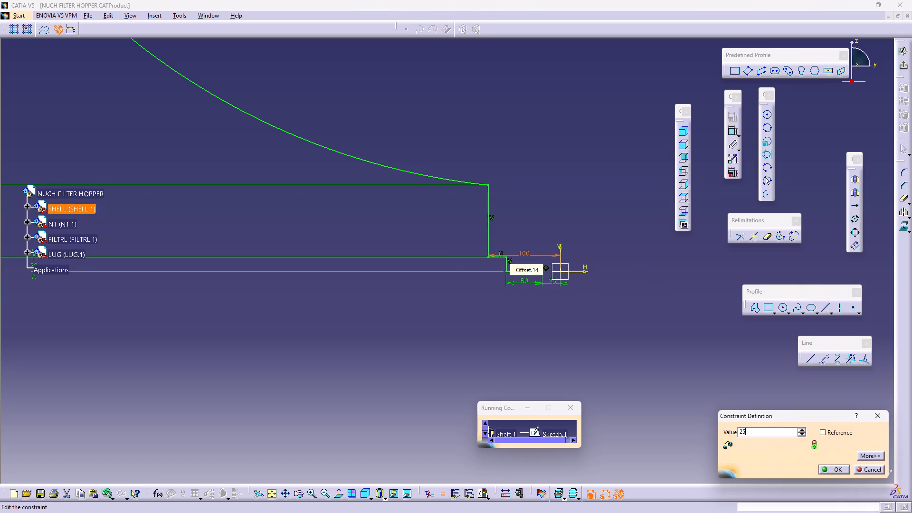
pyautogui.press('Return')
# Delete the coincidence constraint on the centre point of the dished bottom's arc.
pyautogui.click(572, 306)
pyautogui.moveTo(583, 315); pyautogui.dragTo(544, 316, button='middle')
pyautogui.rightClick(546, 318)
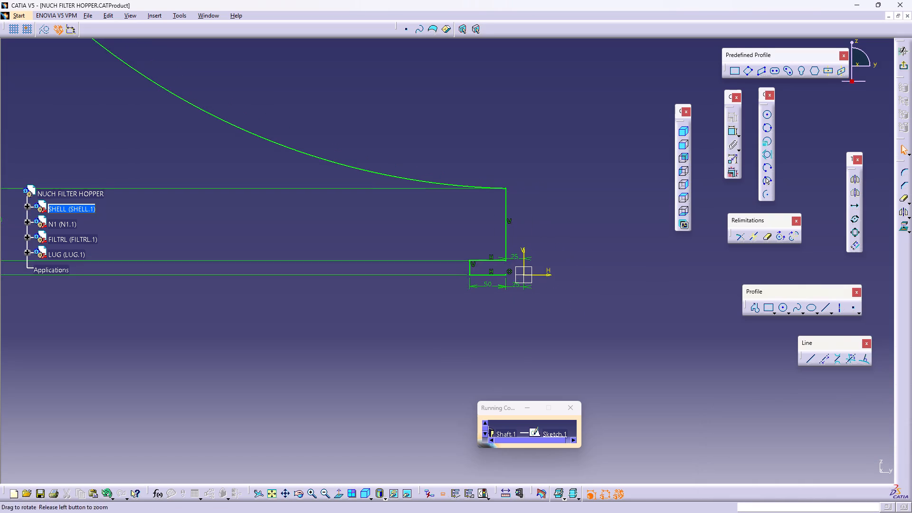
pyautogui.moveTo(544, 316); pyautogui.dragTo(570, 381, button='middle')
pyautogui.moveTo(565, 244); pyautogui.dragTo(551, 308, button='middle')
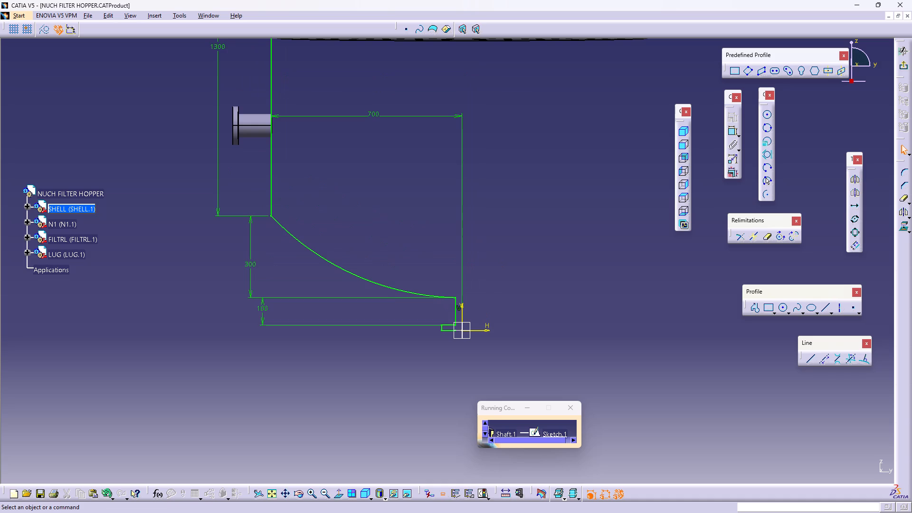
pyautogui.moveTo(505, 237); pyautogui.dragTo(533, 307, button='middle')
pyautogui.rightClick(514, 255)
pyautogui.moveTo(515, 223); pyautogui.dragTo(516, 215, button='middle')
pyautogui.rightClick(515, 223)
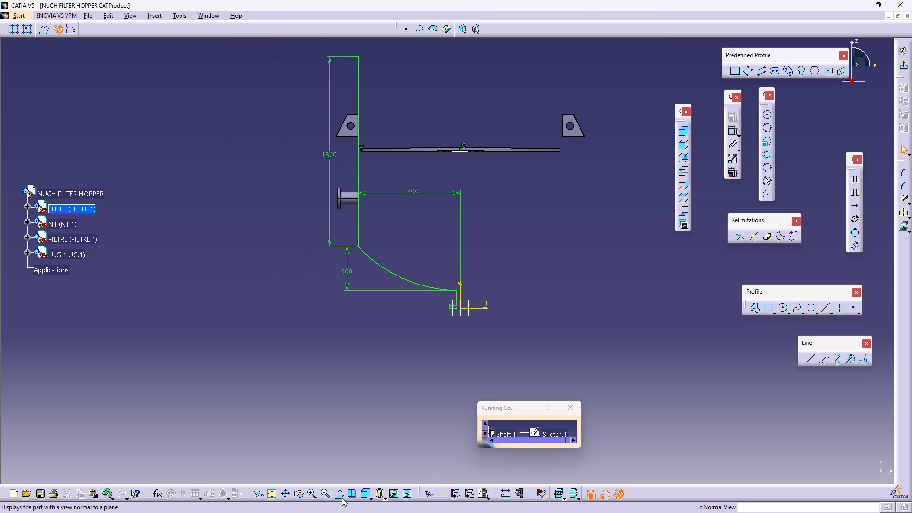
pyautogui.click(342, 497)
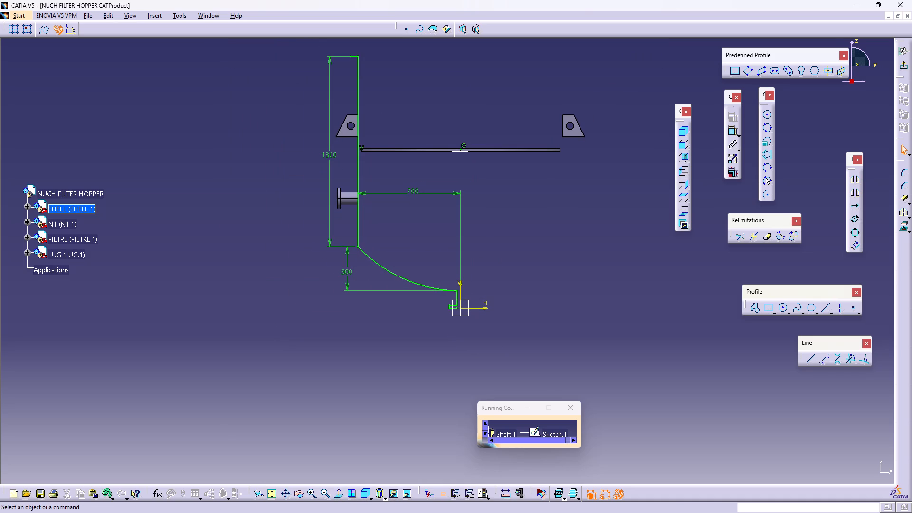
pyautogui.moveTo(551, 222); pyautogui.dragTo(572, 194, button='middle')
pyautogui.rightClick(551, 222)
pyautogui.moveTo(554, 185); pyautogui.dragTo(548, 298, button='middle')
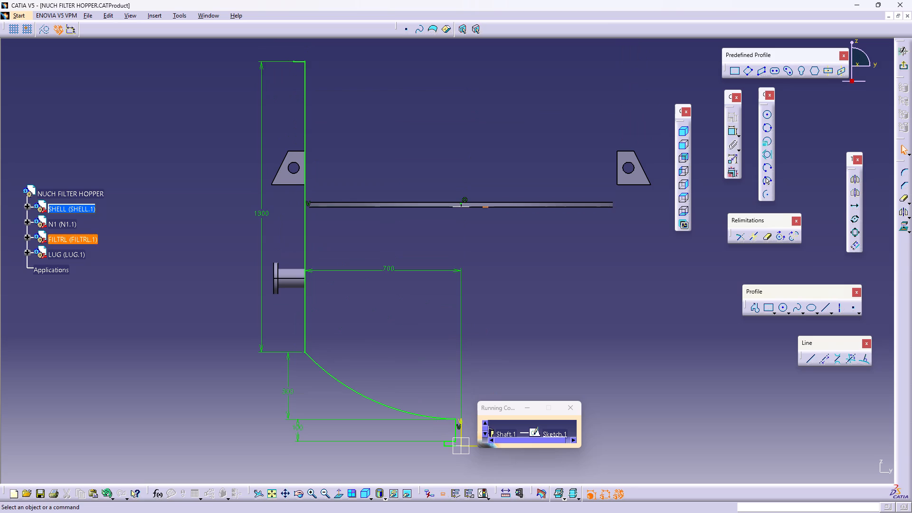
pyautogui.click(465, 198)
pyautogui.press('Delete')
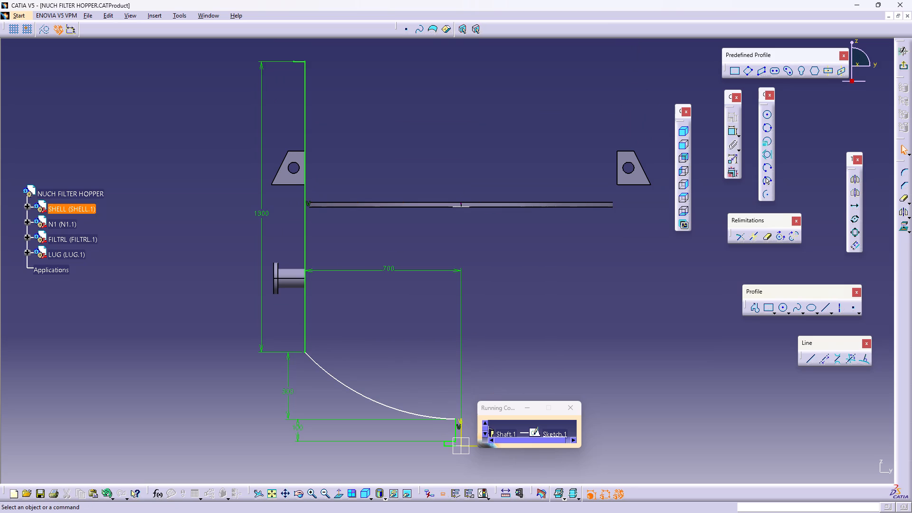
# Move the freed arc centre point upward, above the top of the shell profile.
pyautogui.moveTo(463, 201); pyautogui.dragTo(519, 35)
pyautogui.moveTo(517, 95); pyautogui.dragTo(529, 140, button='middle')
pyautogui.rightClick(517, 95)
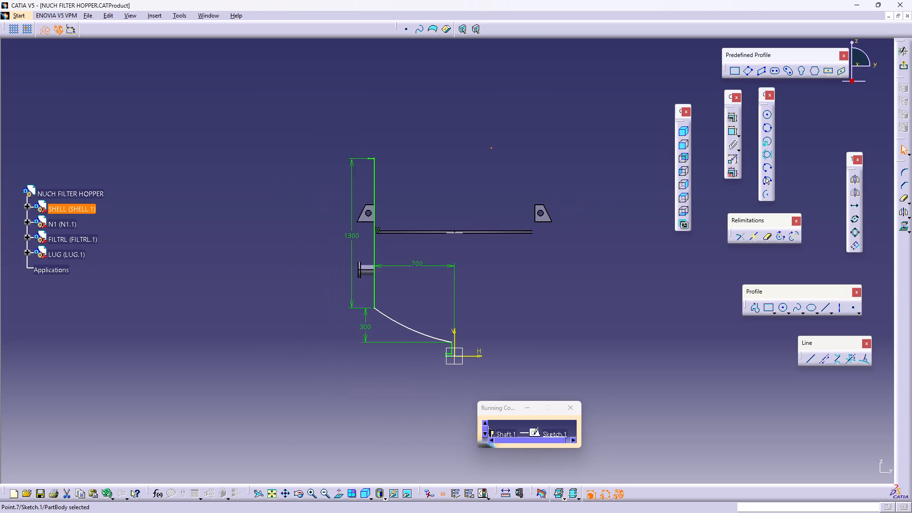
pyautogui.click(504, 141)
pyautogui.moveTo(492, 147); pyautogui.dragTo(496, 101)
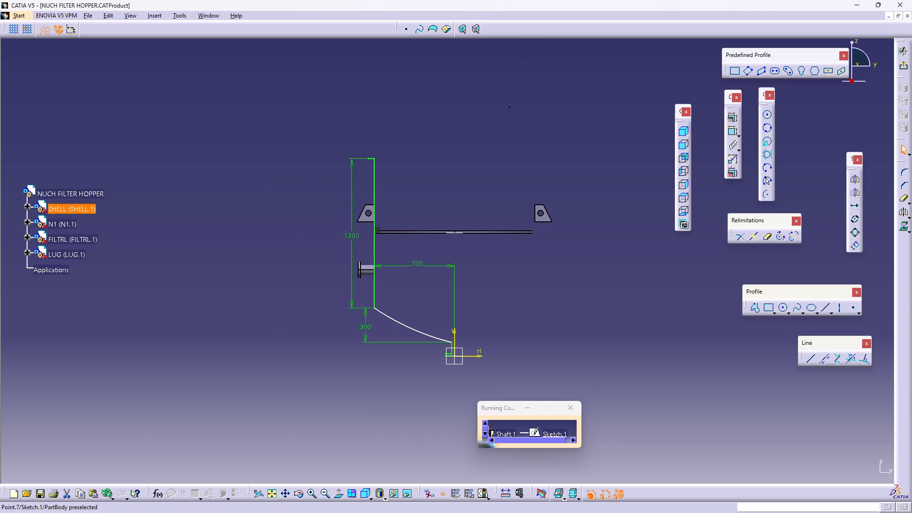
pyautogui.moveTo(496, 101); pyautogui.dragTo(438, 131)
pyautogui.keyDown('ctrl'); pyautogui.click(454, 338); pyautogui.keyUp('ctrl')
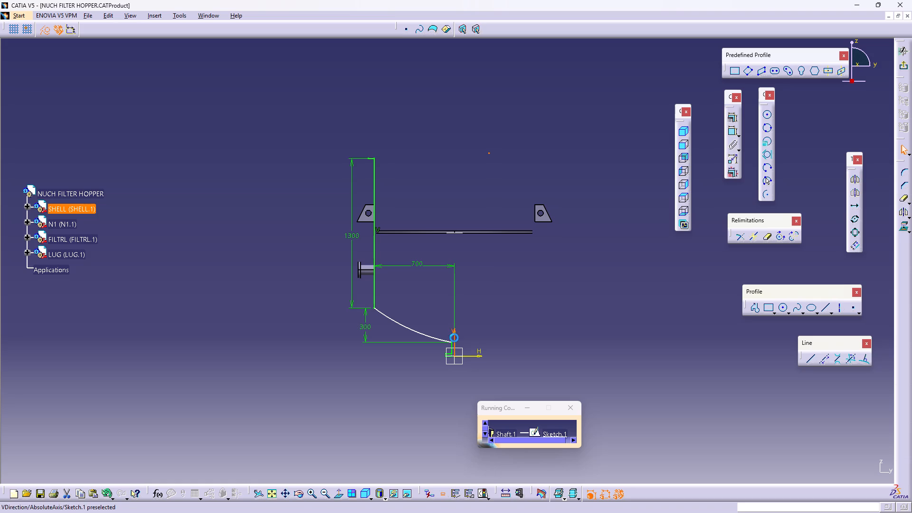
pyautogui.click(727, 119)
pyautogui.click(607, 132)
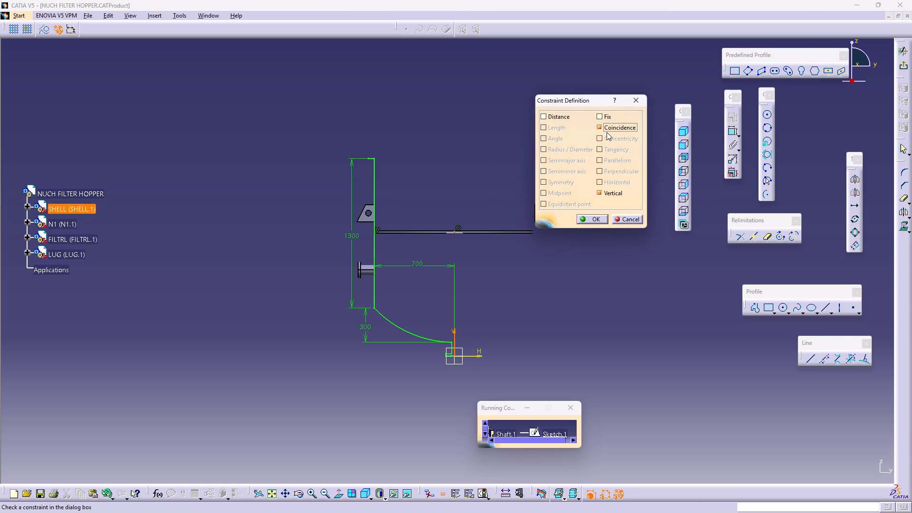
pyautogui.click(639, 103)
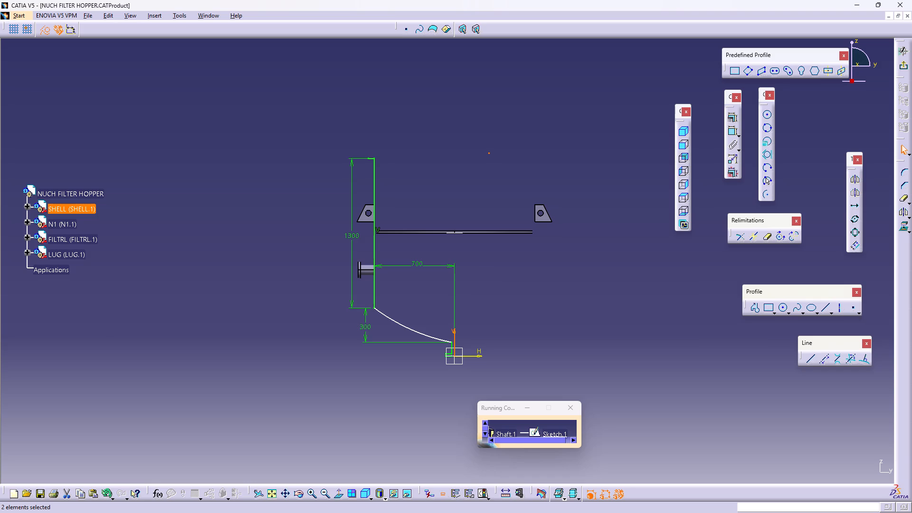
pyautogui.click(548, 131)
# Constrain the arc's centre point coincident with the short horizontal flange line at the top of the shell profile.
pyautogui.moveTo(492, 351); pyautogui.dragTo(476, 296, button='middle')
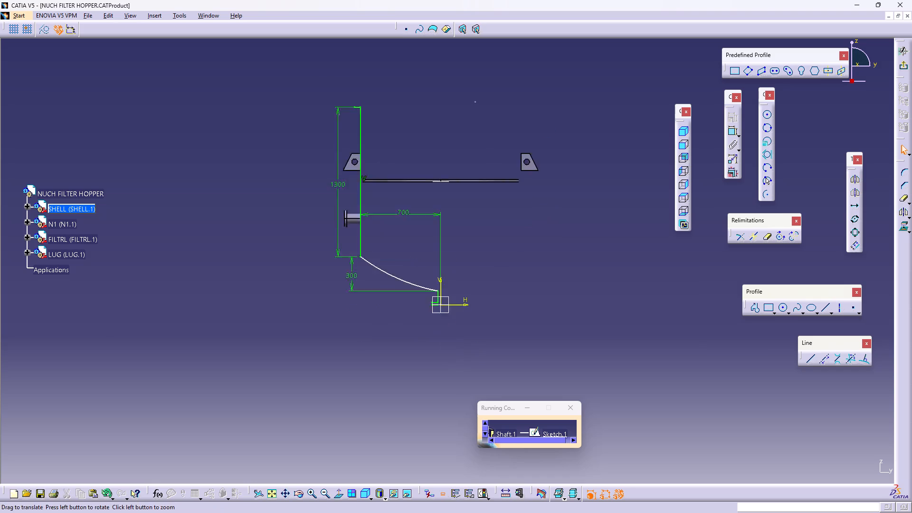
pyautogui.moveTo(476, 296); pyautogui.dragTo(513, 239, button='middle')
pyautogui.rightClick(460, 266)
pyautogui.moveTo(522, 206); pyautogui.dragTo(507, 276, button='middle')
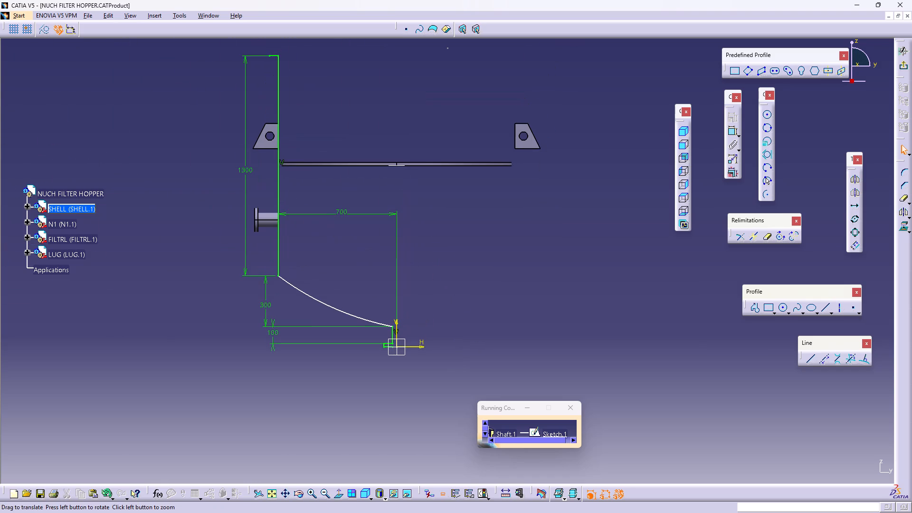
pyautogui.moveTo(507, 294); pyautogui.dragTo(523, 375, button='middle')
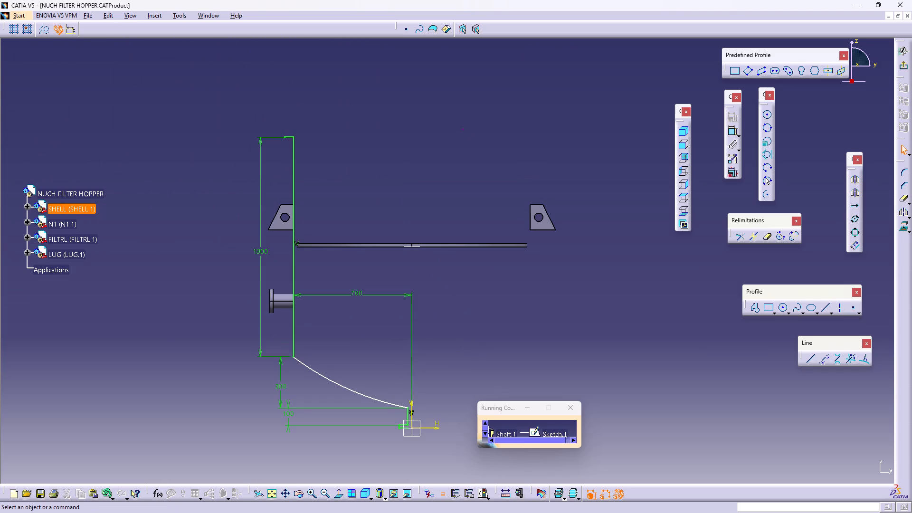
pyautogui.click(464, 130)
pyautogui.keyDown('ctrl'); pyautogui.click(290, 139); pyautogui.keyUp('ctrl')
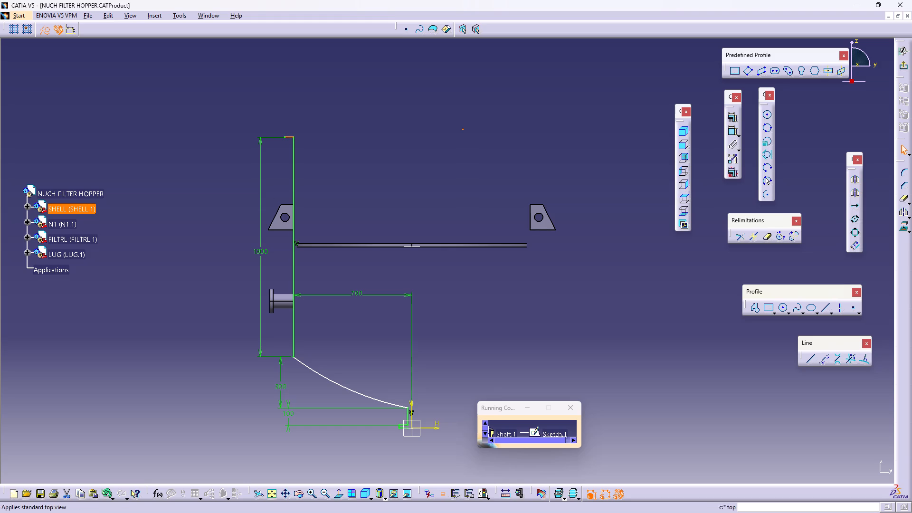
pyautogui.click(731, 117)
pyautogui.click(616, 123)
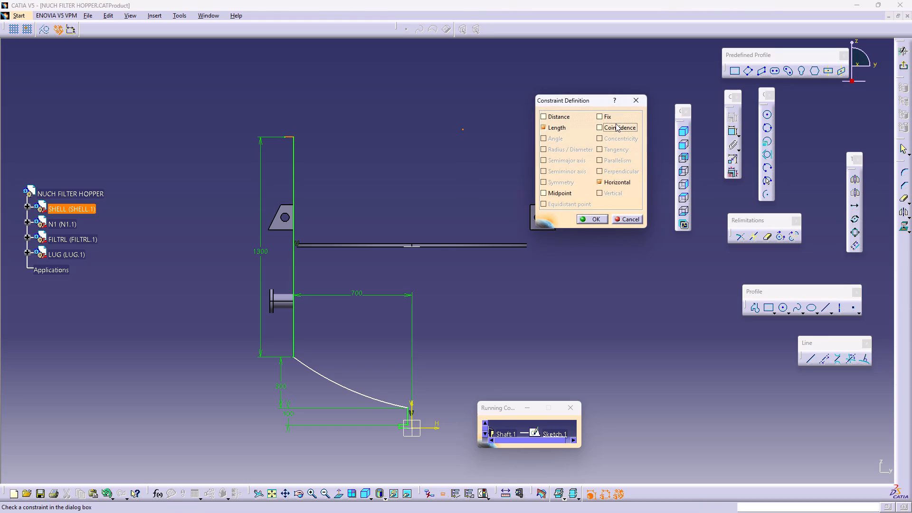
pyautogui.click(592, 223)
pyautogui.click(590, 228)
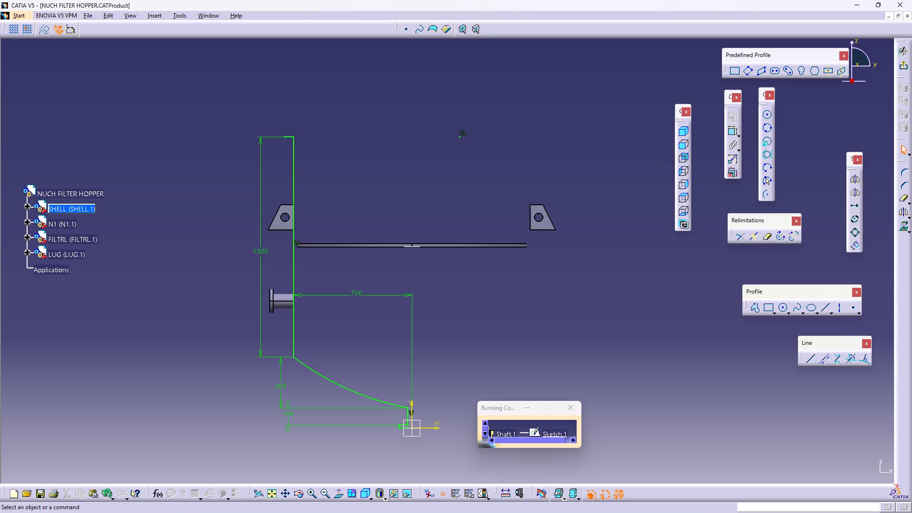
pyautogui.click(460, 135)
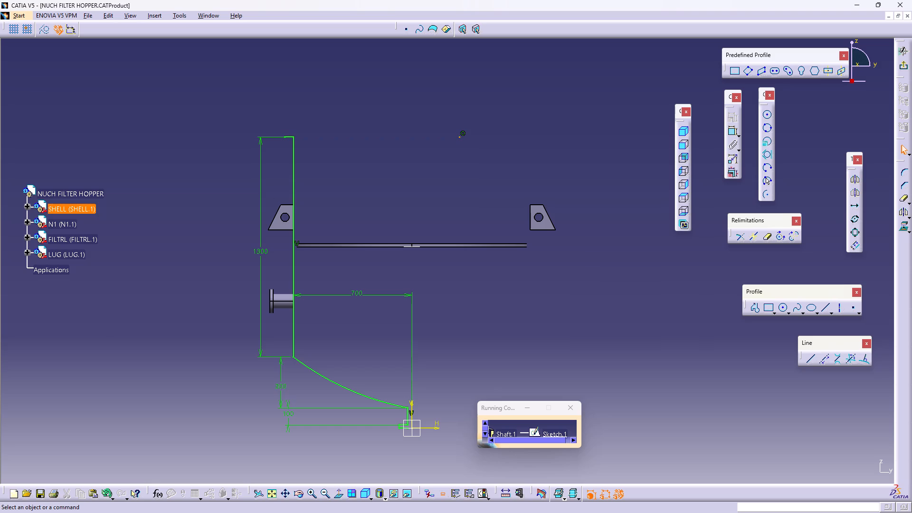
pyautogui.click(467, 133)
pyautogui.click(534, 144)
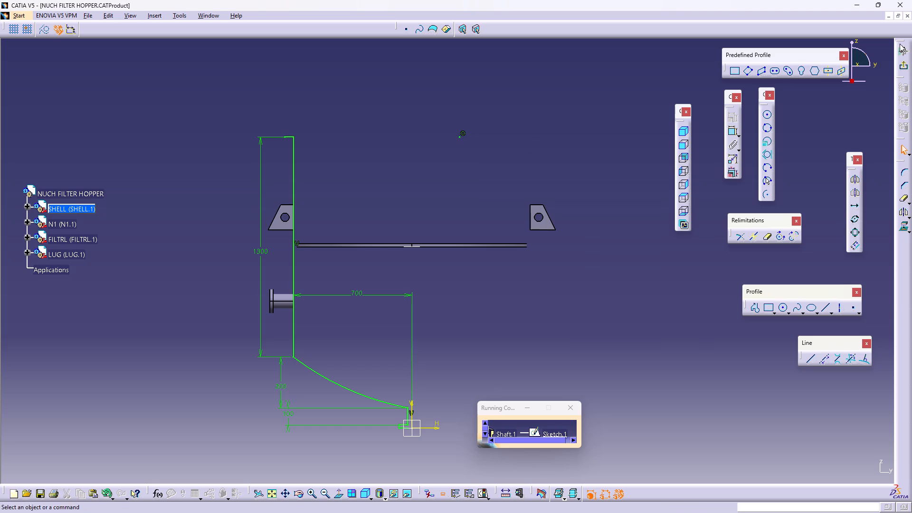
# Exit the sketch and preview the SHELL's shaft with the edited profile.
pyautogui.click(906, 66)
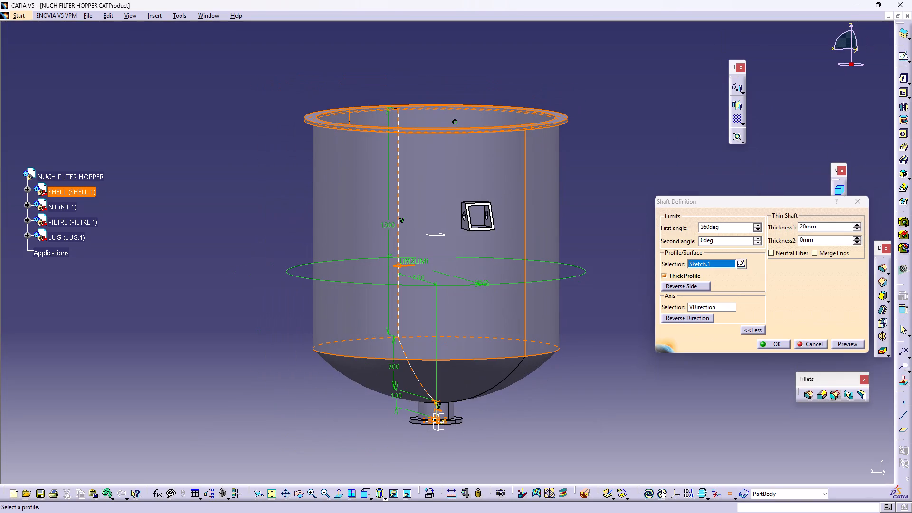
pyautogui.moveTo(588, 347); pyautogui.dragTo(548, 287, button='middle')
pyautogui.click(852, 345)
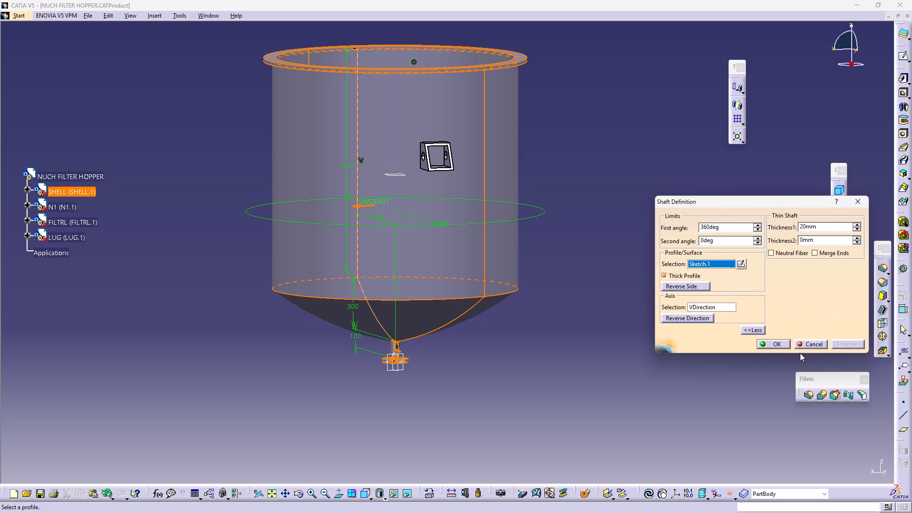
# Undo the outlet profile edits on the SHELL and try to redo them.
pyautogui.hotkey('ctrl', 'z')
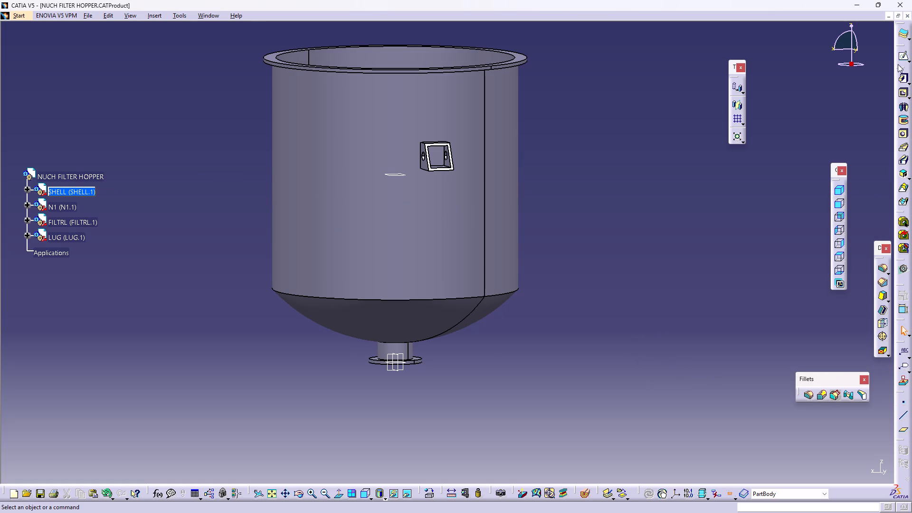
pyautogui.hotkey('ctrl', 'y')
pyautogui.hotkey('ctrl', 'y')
# Open the profile sketch of the SHELL's shaft and delete the coincidence constraint on the arc's centre point.
pyautogui.doubleClick(456, 308)
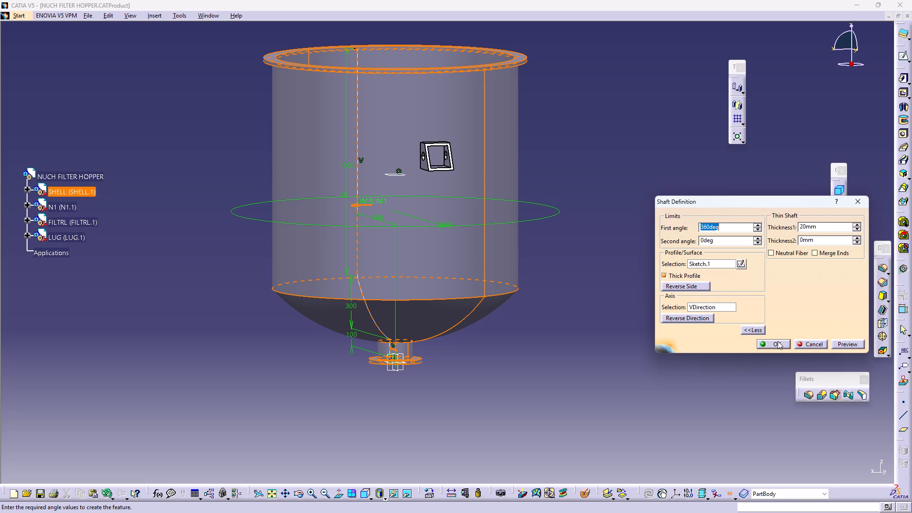
pyautogui.click(741, 266)
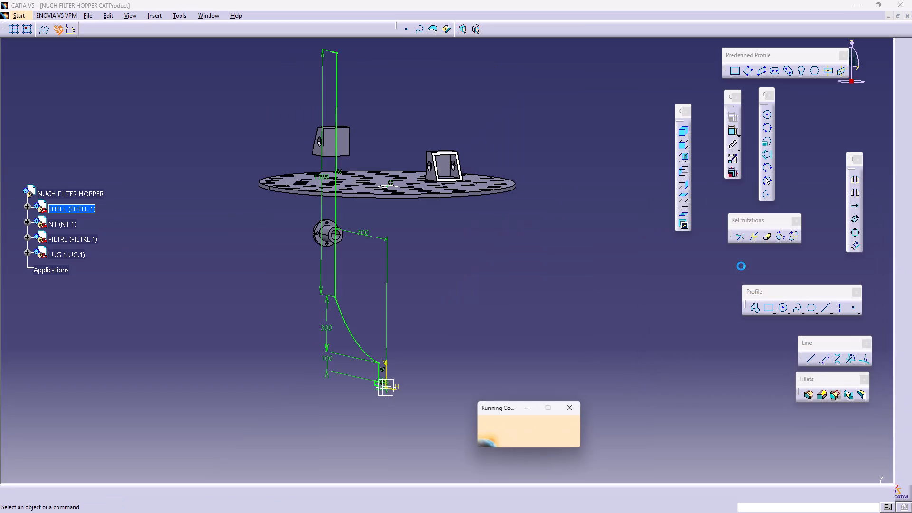
pyautogui.moveTo(428, 332); pyautogui.dragTo(665, 271, button='middle')
pyautogui.moveTo(535, 234); pyautogui.dragTo(529, 303, button='middle')
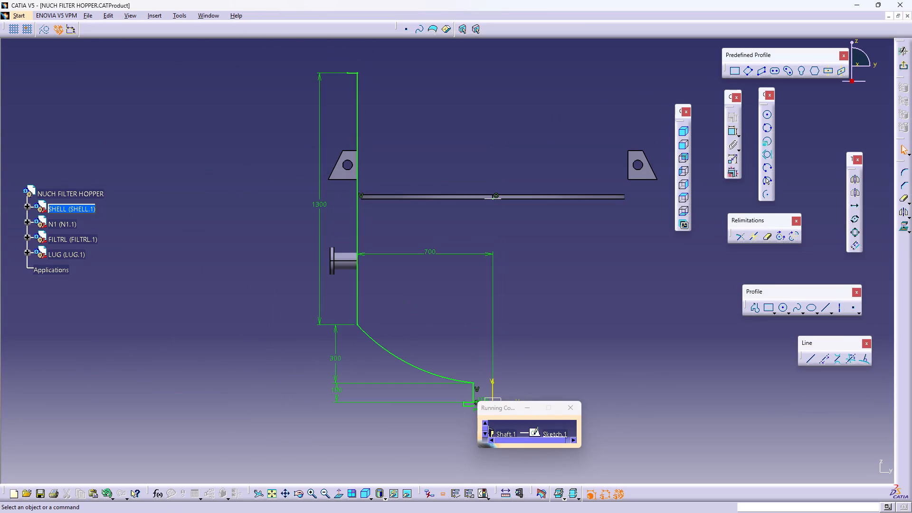
pyautogui.click(497, 194)
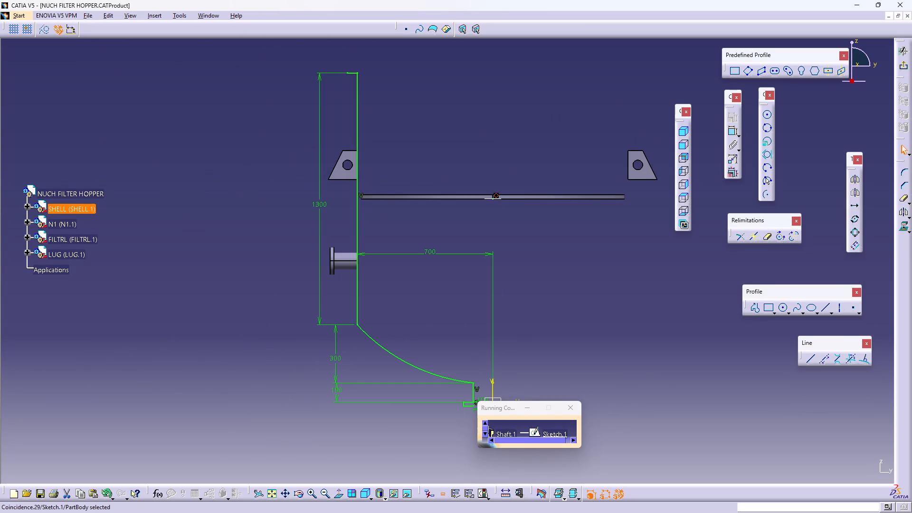
pyautogui.press('Delete')
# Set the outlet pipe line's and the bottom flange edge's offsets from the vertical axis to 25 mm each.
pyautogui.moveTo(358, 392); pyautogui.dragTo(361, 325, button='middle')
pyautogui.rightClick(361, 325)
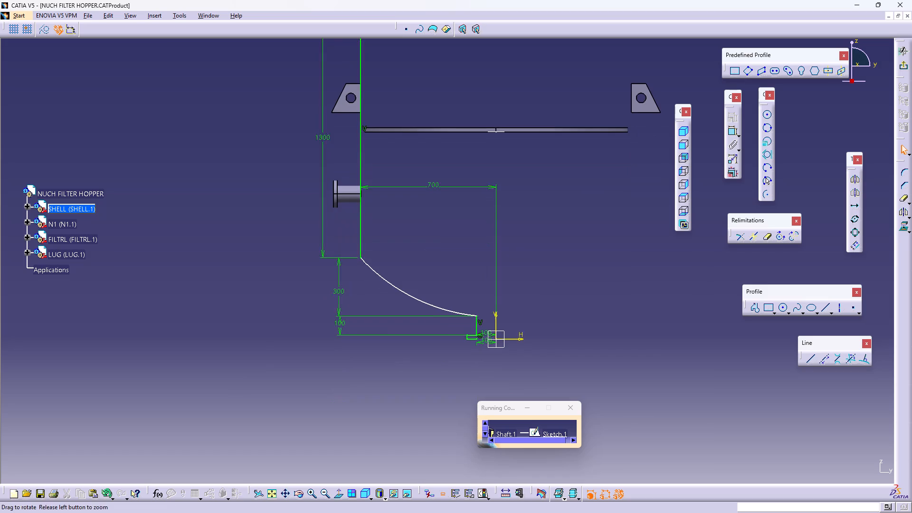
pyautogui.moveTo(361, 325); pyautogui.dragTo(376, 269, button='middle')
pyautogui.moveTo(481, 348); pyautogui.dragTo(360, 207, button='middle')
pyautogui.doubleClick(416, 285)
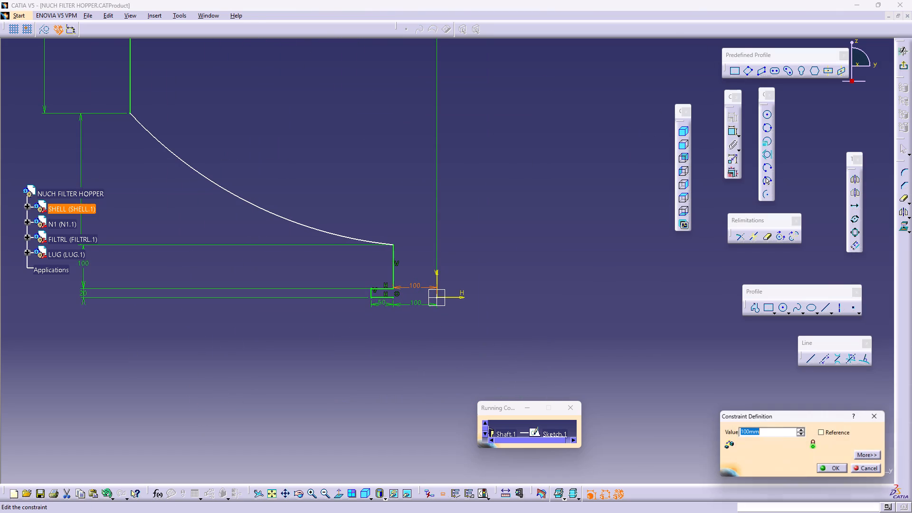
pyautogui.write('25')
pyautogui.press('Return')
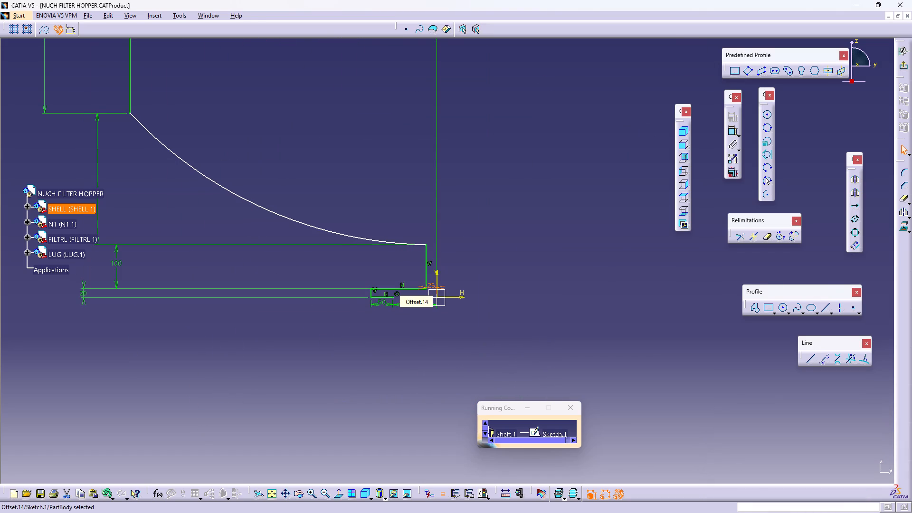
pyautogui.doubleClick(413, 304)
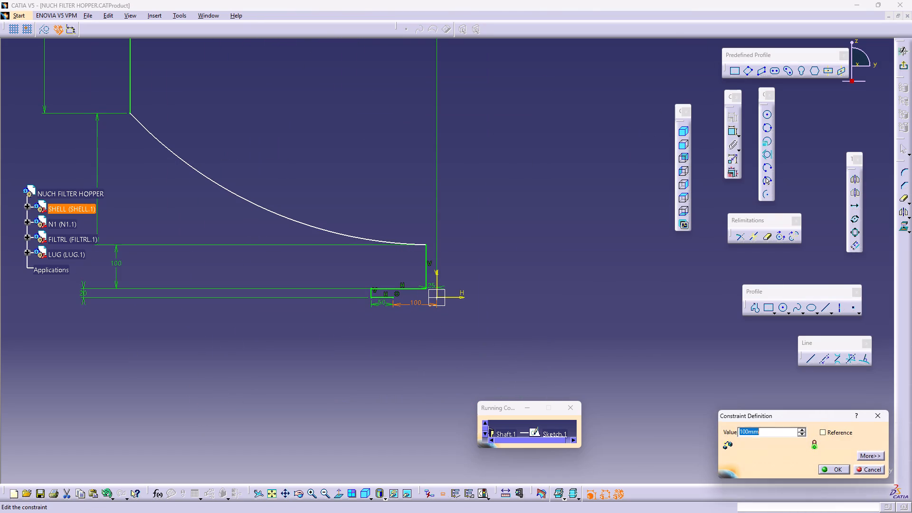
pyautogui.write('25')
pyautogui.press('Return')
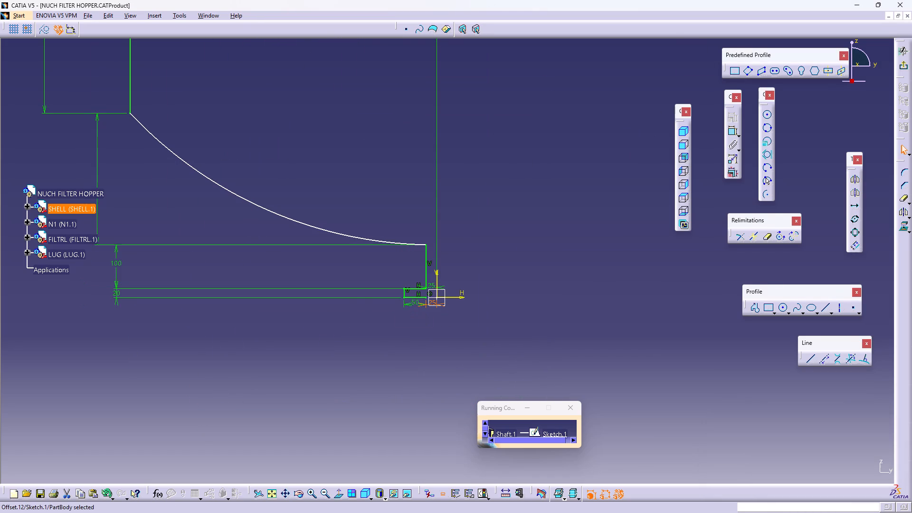
# Move the freed arc centre point upward, above the filter plate and between the two lugs.
pyautogui.moveTo(538, 220); pyautogui.dragTo(559, 303, button='middle')
pyautogui.rightClick(538, 220)
pyautogui.moveTo(553, 253); pyautogui.dragTo(556, 269, button='middle')
pyautogui.doubleClick(550, 256)
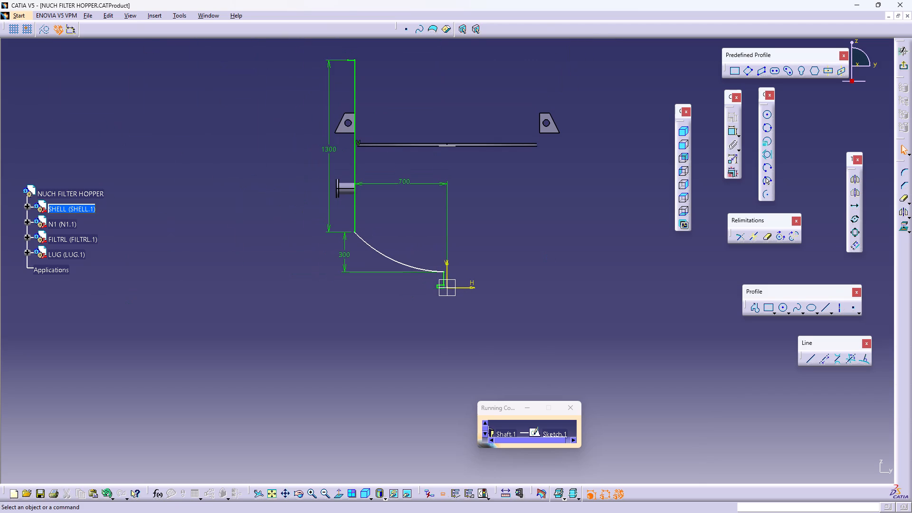
pyautogui.click(446, 142)
pyautogui.click(466, 123)
pyautogui.moveTo(466, 120); pyautogui.dragTo(465, 115)
pyautogui.moveTo(447, 145); pyautogui.dragTo(454, 95)
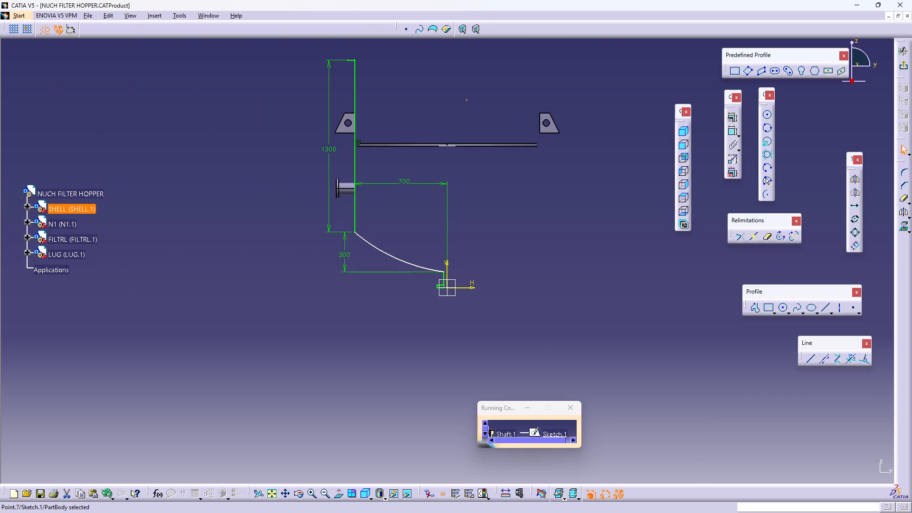
# Constrain the arc's centre point coincident with the short horizontal flange line at the top of the shell profile.
pyautogui.keyDown('ctrl'); pyautogui.click(351, 60); pyautogui.keyUp('ctrl')
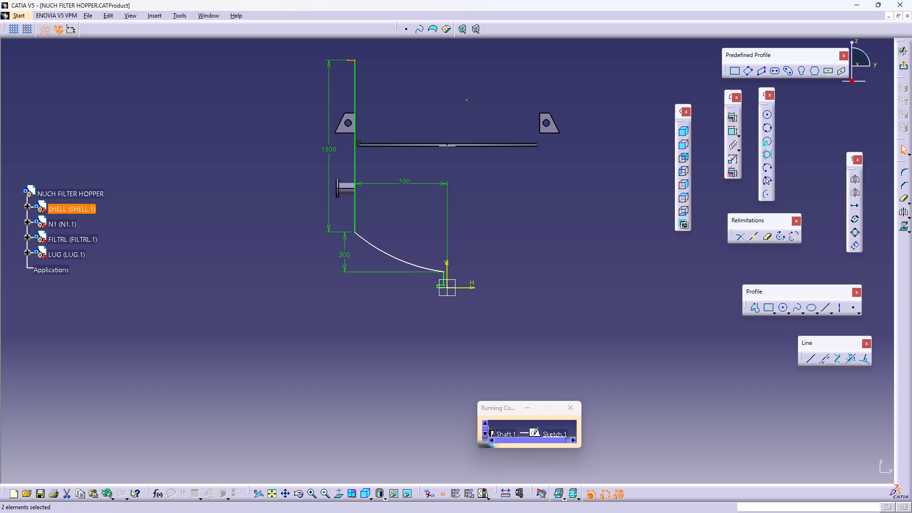
pyautogui.click(729, 121)
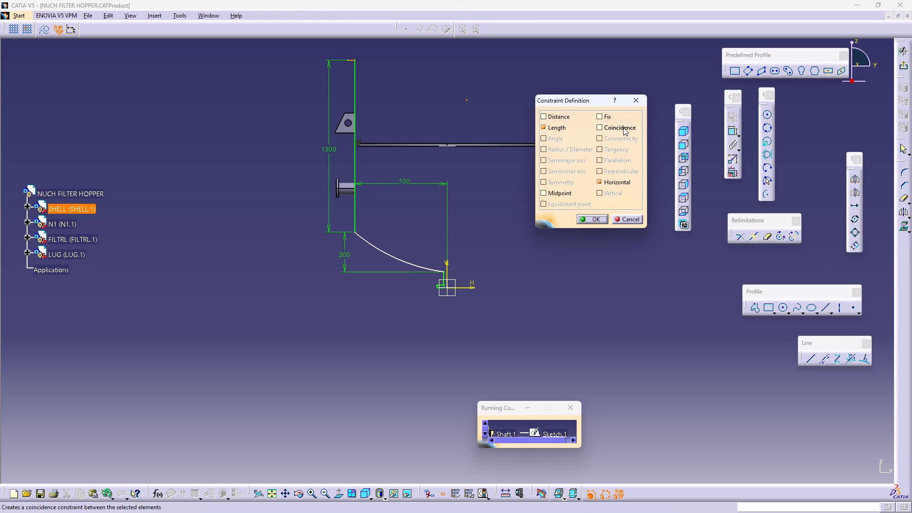
pyautogui.click(623, 127)
pyautogui.click(594, 218)
pyautogui.click(605, 284)
# Exit the sketch, preview the SHELL's shaft in a straight side view and apply the revised profile.
pyautogui.moveTo(593, 269); pyautogui.dragTo(584, 259, button='middle')
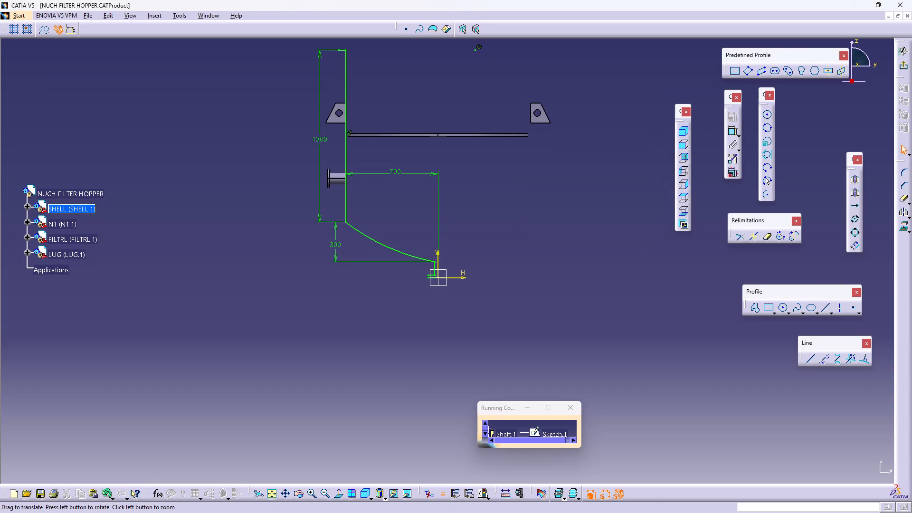
pyautogui.moveTo(584, 259); pyautogui.dragTo(588, 295, button='middle')
pyautogui.rightClick(584, 259)
pyautogui.click(579, 284)
pyautogui.doubleClick(579, 281)
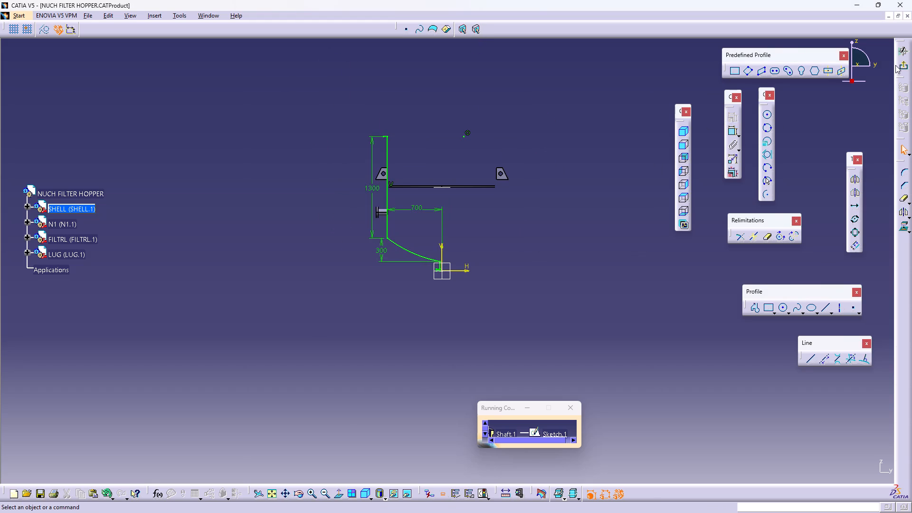
pyautogui.click(902, 63)
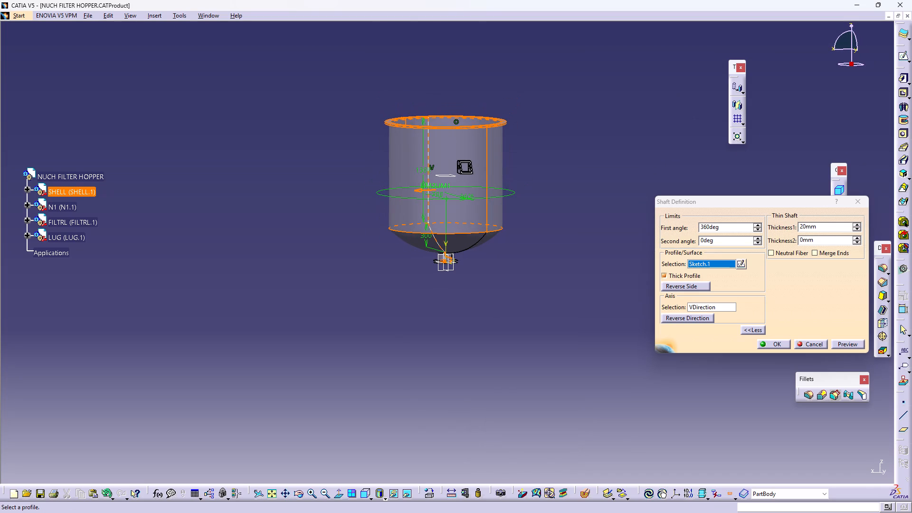
pyautogui.moveTo(452, 304); pyautogui.dragTo(680, 285, button='middle')
pyautogui.moveTo(475, 307); pyautogui.dragTo(682, 284, button='right')
pyautogui.moveTo(554, 287); pyautogui.dragTo(550, 340, button='middle')
pyautogui.moveTo(545, 338); pyautogui.dragTo(538, 372, button='right')
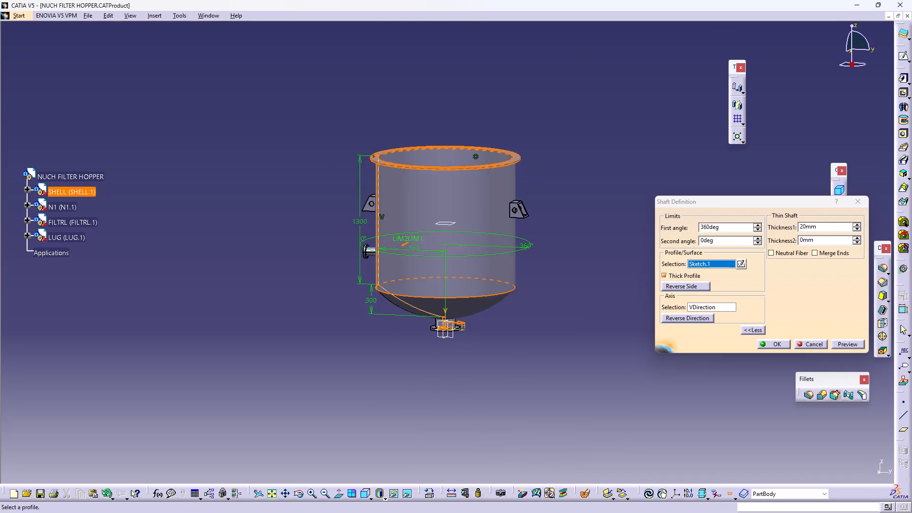
pyautogui.moveTo(768, 202); pyautogui.dragTo(682, 267)
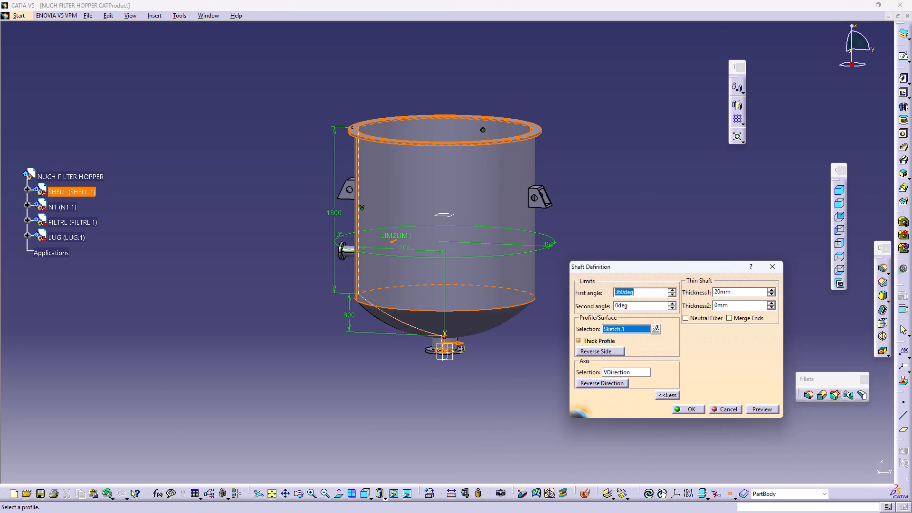
pyautogui.click(838, 203)
pyautogui.moveTo(516, 334); pyautogui.dragTo(521, 323, button='middle')
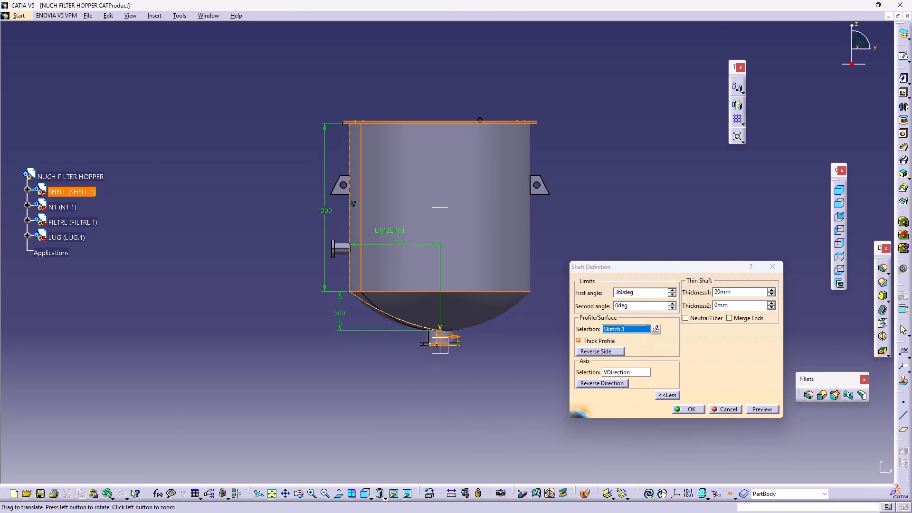
pyautogui.moveTo(521, 323); pyautogui.dragTo(528, 229, button='middle')
pyautogui.rightClick(521, 274)
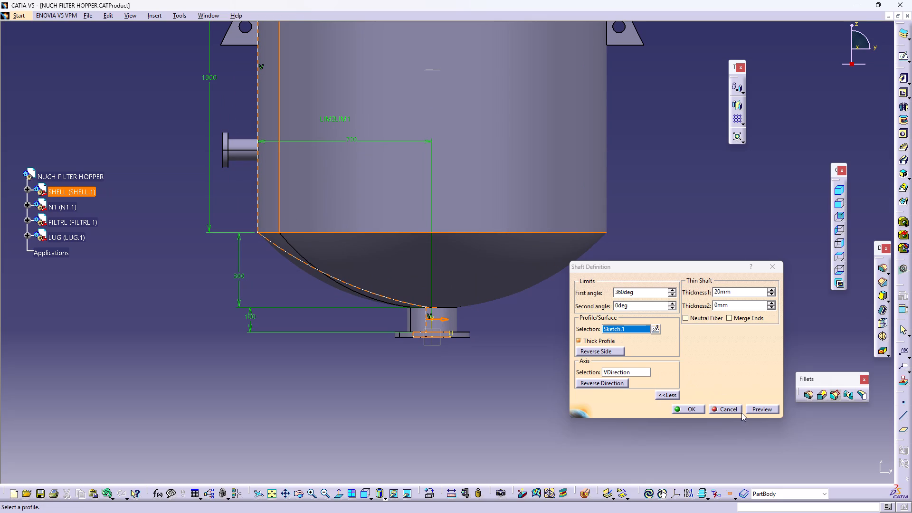
pyautogui.click(751, 408)
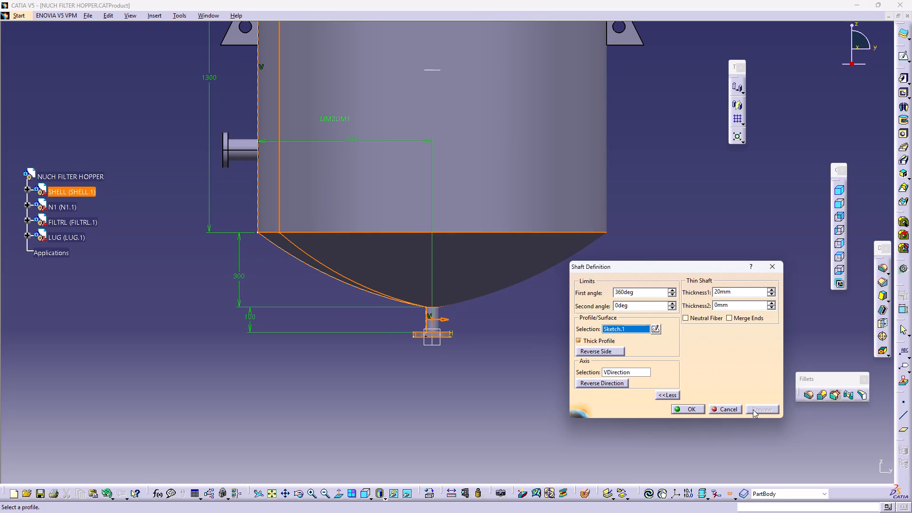
pyautogui.click(686, 409)
pyautogui.click(538, 398)
# Inspect the SHELL's bottom outlet and its flange from below.
pyautogui.moveTo(535, 387); pyautogui.dragTo(559, 256, button='middle')
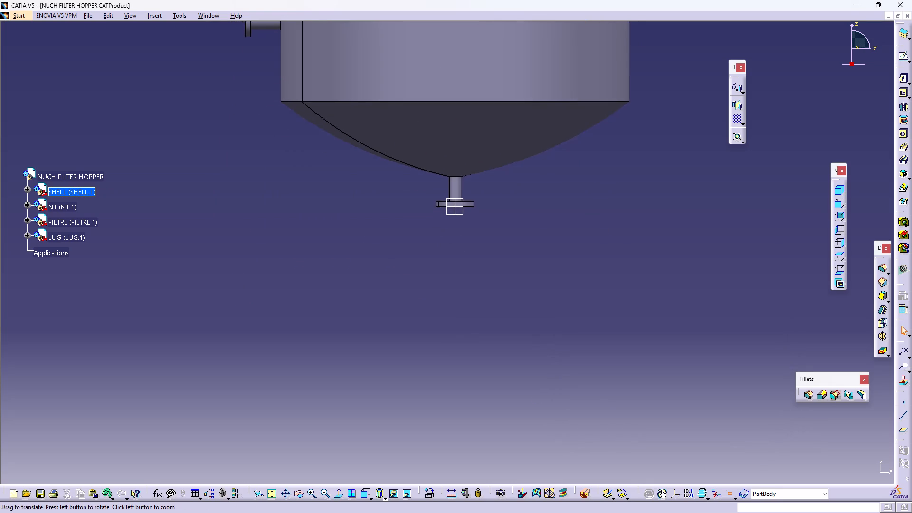
pyautogui.moveTo(546, 249); pyautogui.dragTo(516, 281, button='middle')
pyautogui.moveTo(544, 265); pyautogui.dragTo(508, 351, button='right')
pyautogui.rightClick(507, 351)
pyautogui.moveTo(528, 344); pyautogui.dragTo(538, 46, button='middle')
pyautogui.moveTo(528, 345); pyautogui.dragTo(538, 46, button='right')
pyautogui.moveTo(538, 46); pyautogui.dragTo(541, 47, button='middle')
# Reopen the profile sketch of the SHELL's shaft and set the outlet pipe line's offset from the vertical axis to 45 mm.
pyautogui.click(494, 334)
pyautogui.doubleClick(494, 334)
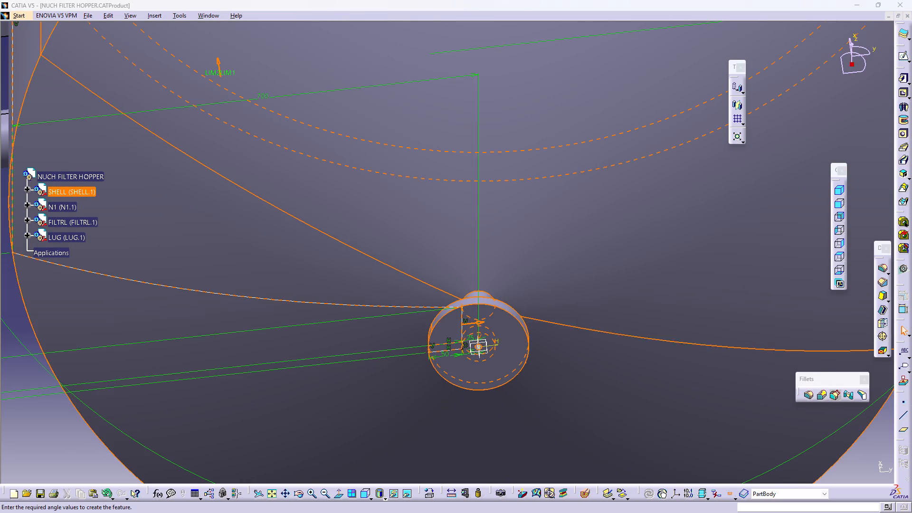
pyautogui.click(656, 330)
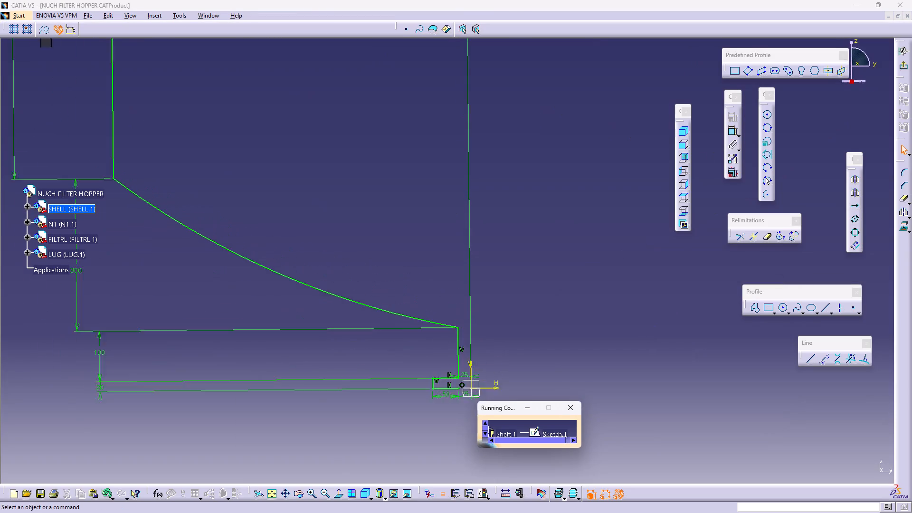
pyautogui.moveTo(583, 367); pyautogui.dragTo(595, 214, button='middle')
pyautogui.rightClick(588, 272)
pyautogui.moveTo(606, 313); pyautogui.dragTo(618, 258, button='middle')
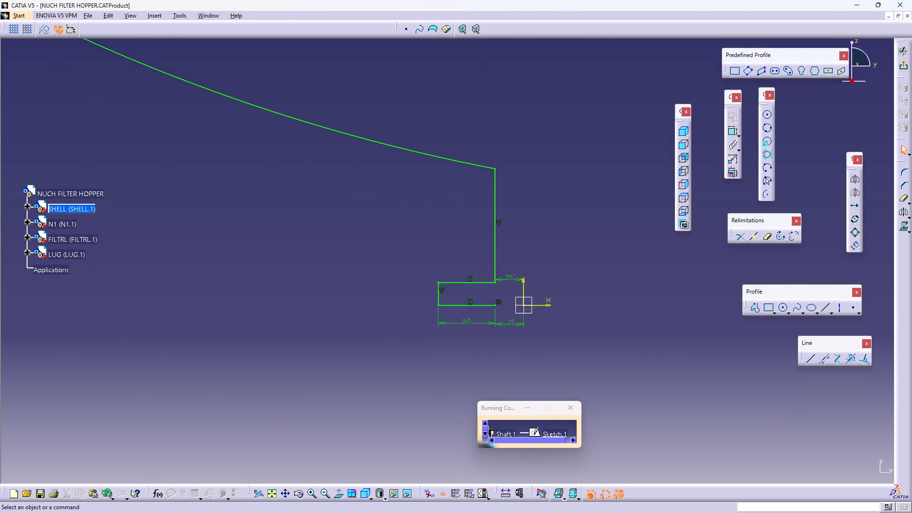
pyautogui.moveTo(618, 258); pyautogui.dragTo(618, 248, button='middle')
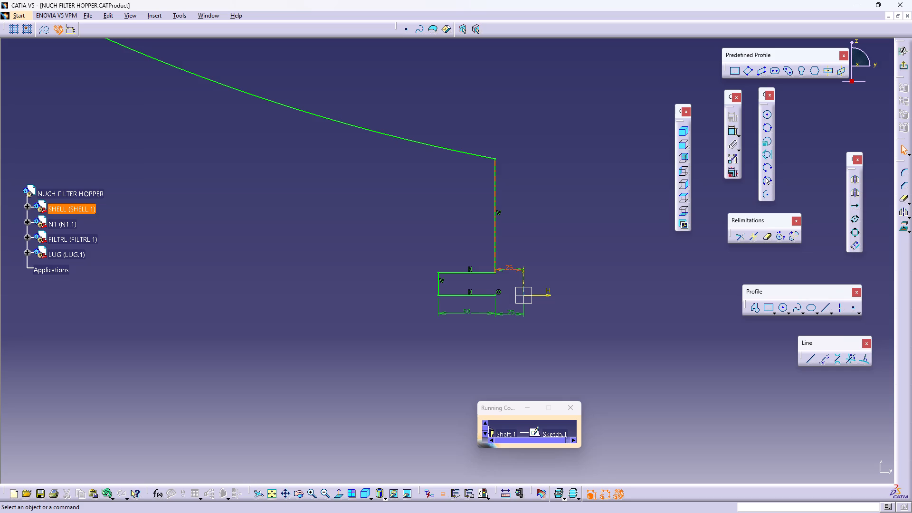
pyautogui.click(514, 268)
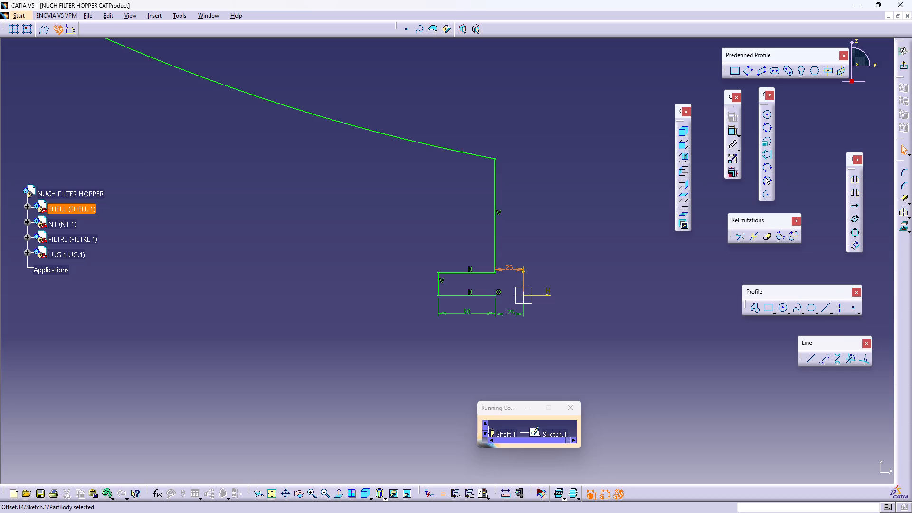
pyautogui.doubleClick(514, 268)
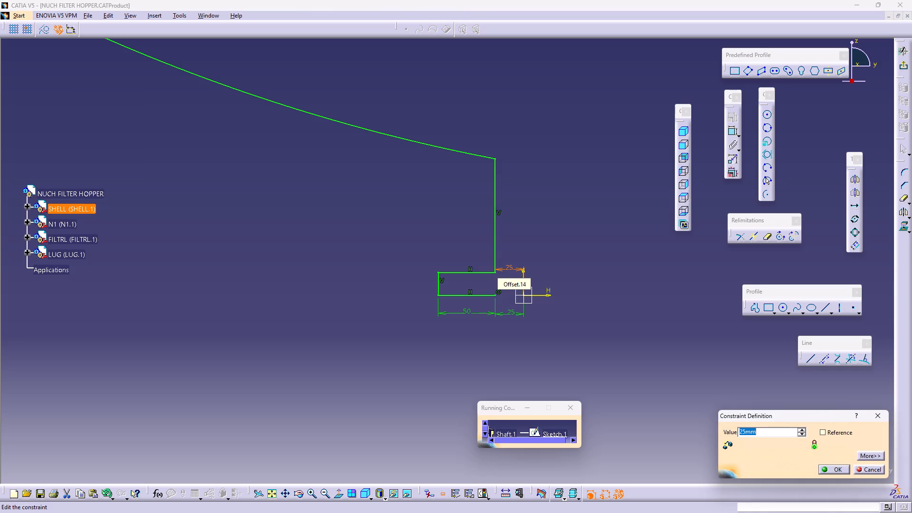
pyautogui.write('45')
pyautogui.press('Return')
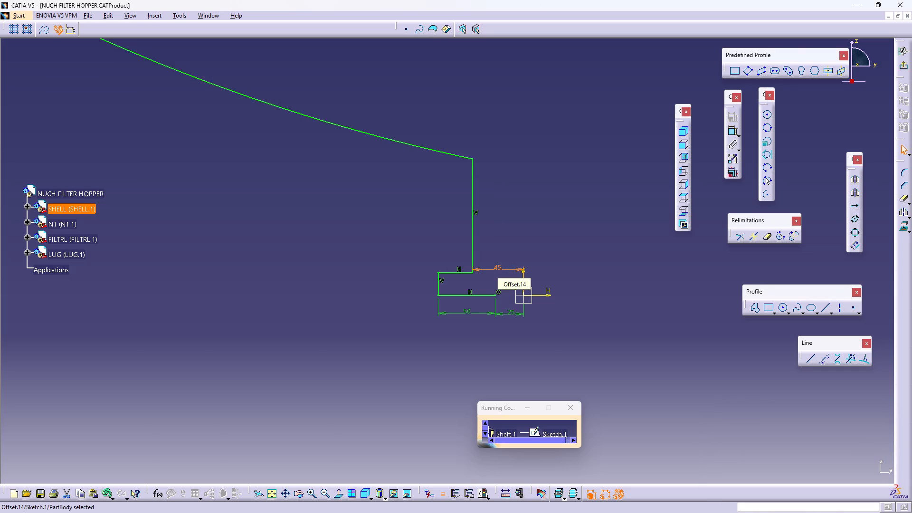
# Set the bottom flange edge's offset from the vertical axis to 45 mm.
pyautogui.click(506, 316)
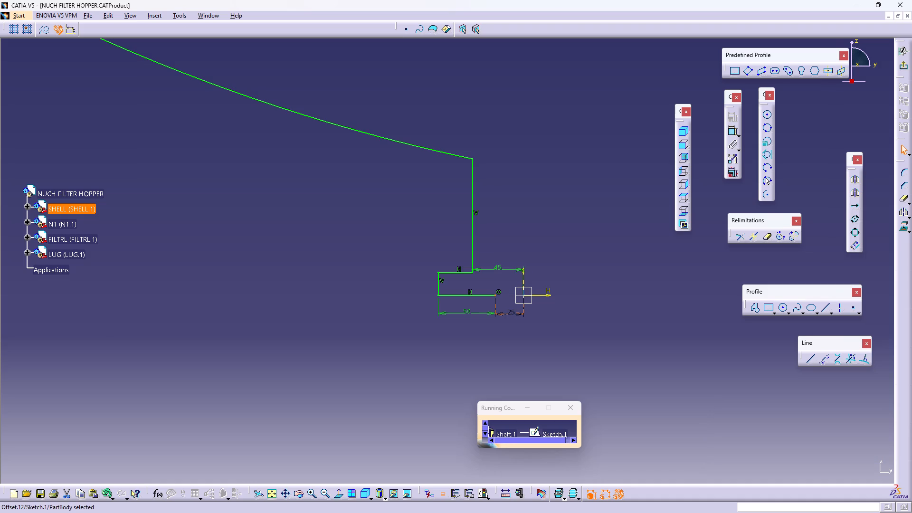
pyautogui.doubleClick(514, 311)
pyautogui.write('45')
pyautogui.press('Return')
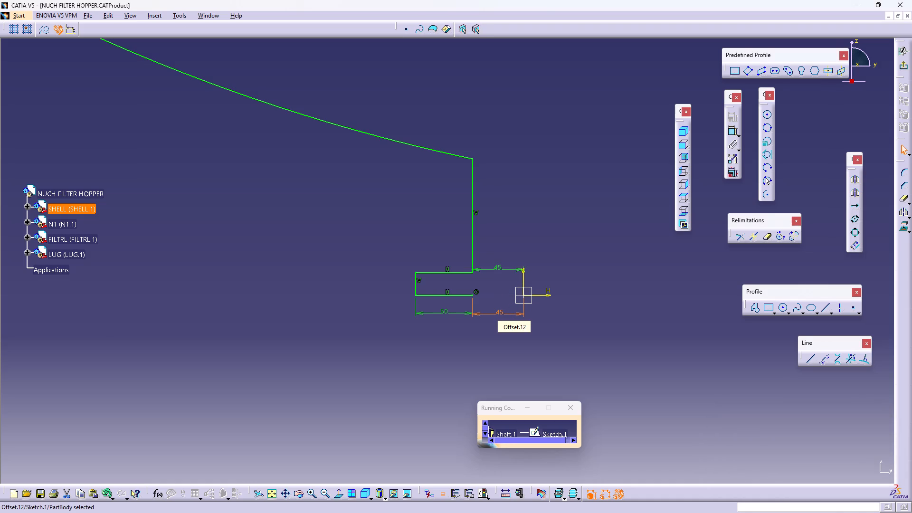
pyautogui.click(664, 218)
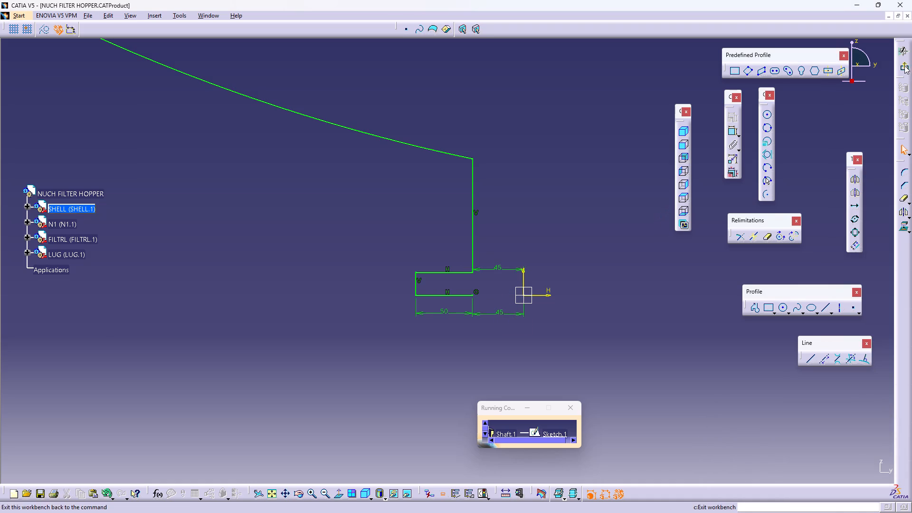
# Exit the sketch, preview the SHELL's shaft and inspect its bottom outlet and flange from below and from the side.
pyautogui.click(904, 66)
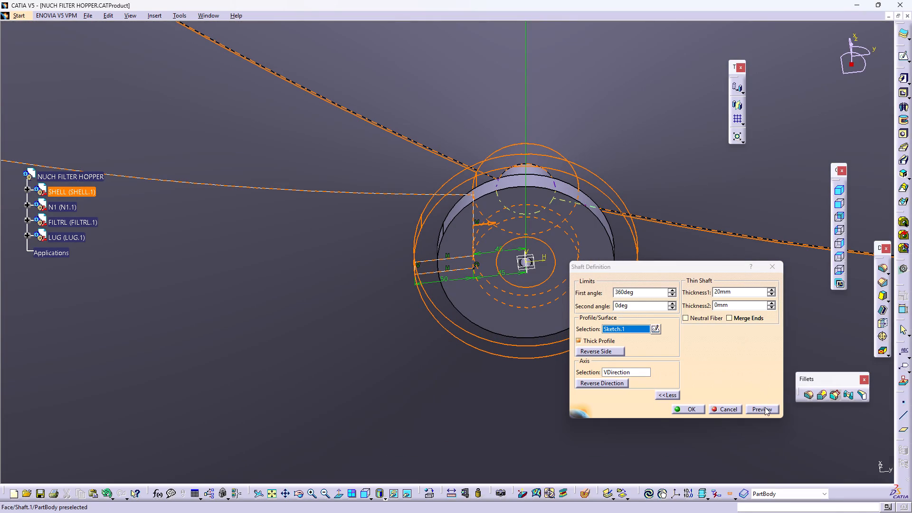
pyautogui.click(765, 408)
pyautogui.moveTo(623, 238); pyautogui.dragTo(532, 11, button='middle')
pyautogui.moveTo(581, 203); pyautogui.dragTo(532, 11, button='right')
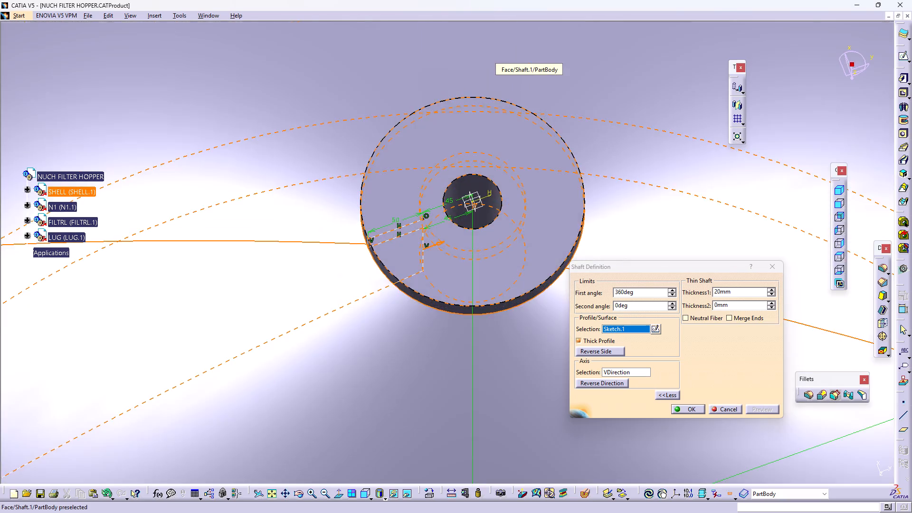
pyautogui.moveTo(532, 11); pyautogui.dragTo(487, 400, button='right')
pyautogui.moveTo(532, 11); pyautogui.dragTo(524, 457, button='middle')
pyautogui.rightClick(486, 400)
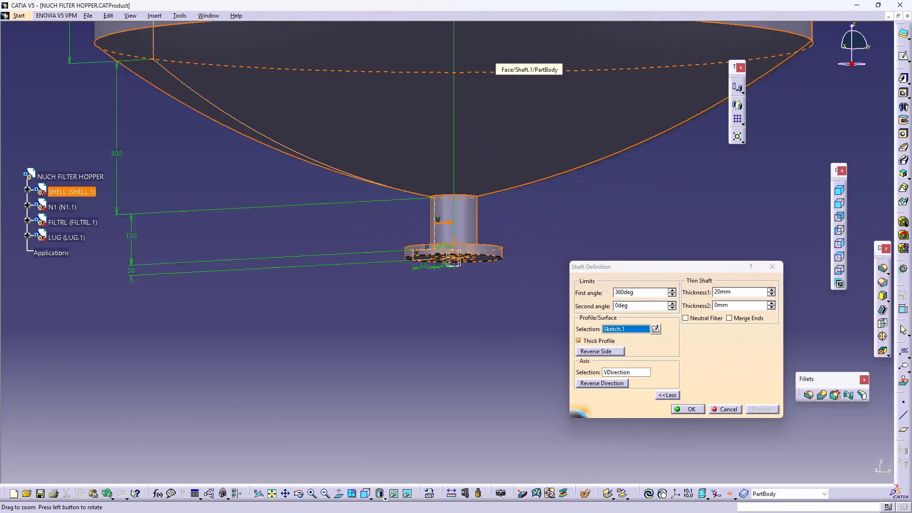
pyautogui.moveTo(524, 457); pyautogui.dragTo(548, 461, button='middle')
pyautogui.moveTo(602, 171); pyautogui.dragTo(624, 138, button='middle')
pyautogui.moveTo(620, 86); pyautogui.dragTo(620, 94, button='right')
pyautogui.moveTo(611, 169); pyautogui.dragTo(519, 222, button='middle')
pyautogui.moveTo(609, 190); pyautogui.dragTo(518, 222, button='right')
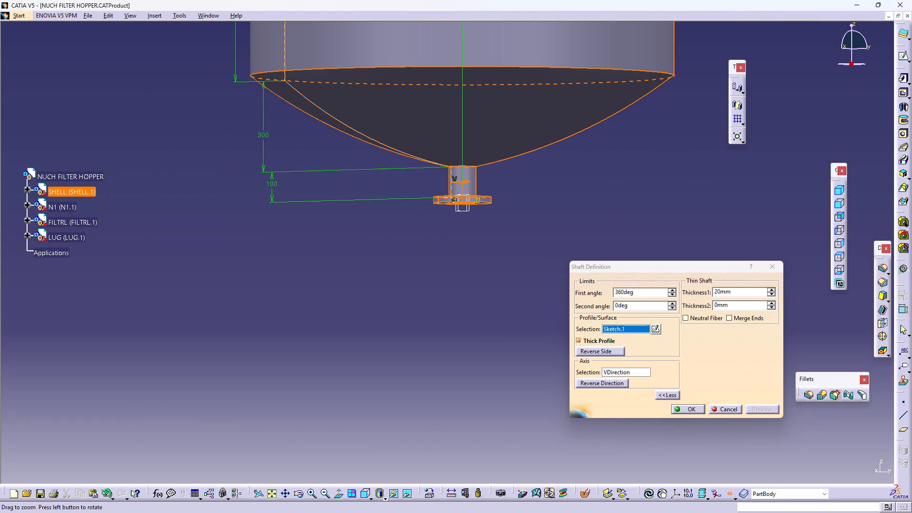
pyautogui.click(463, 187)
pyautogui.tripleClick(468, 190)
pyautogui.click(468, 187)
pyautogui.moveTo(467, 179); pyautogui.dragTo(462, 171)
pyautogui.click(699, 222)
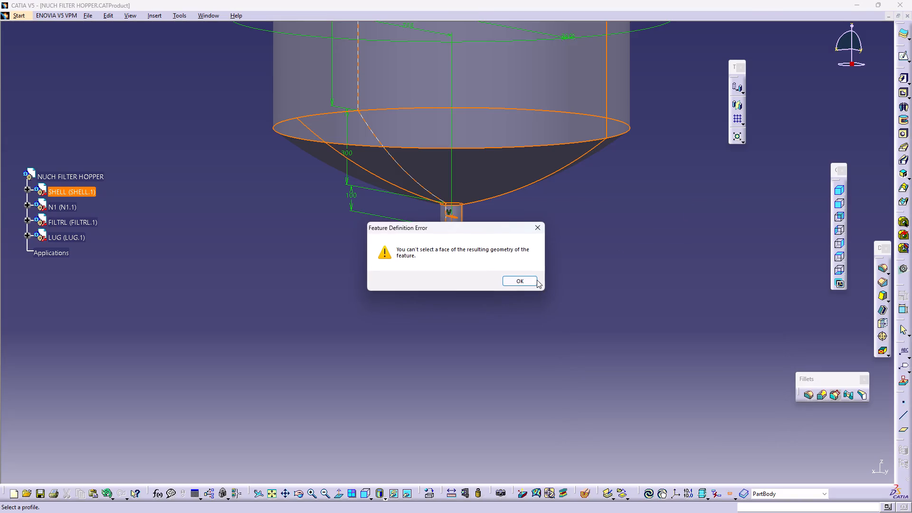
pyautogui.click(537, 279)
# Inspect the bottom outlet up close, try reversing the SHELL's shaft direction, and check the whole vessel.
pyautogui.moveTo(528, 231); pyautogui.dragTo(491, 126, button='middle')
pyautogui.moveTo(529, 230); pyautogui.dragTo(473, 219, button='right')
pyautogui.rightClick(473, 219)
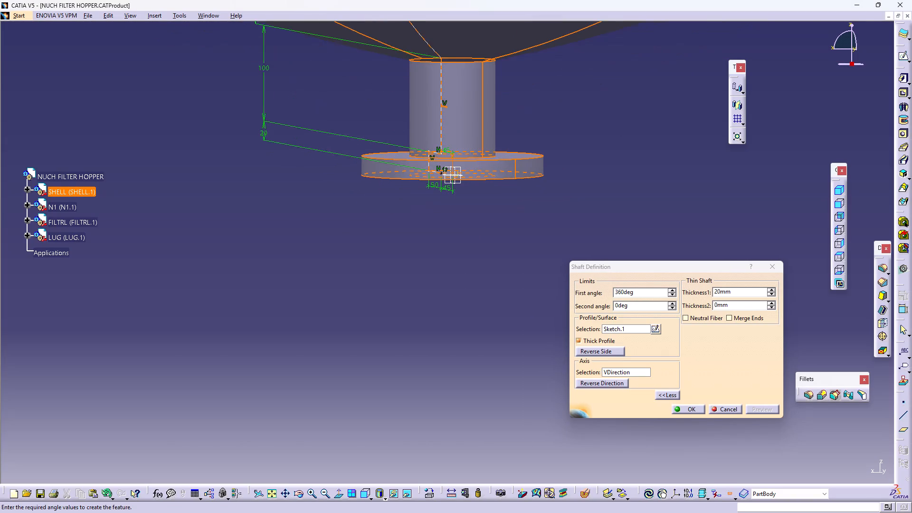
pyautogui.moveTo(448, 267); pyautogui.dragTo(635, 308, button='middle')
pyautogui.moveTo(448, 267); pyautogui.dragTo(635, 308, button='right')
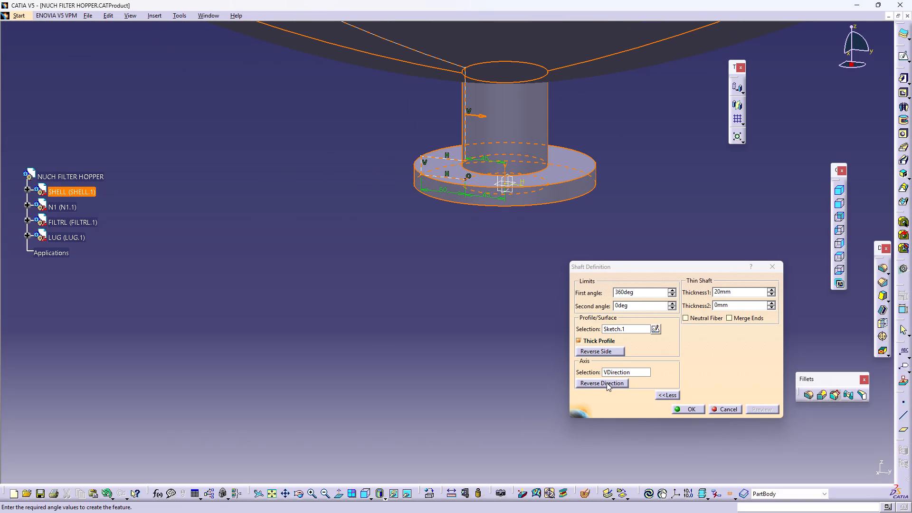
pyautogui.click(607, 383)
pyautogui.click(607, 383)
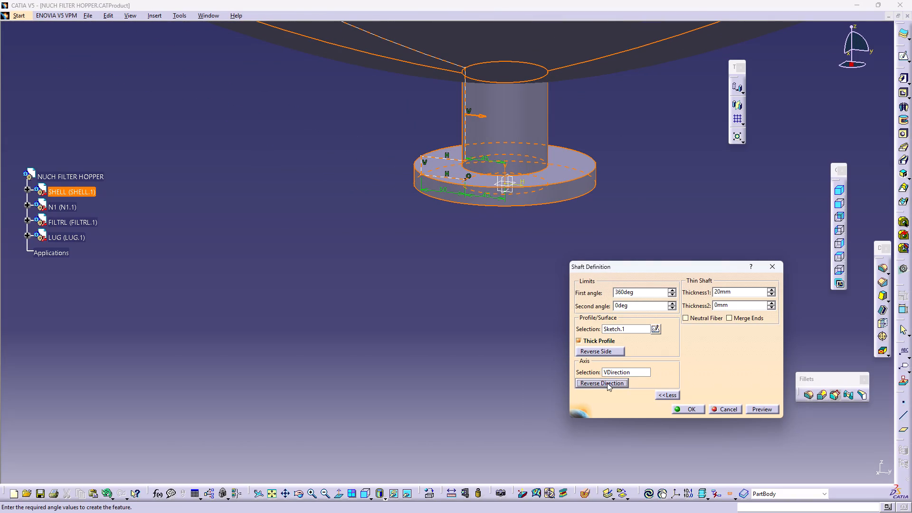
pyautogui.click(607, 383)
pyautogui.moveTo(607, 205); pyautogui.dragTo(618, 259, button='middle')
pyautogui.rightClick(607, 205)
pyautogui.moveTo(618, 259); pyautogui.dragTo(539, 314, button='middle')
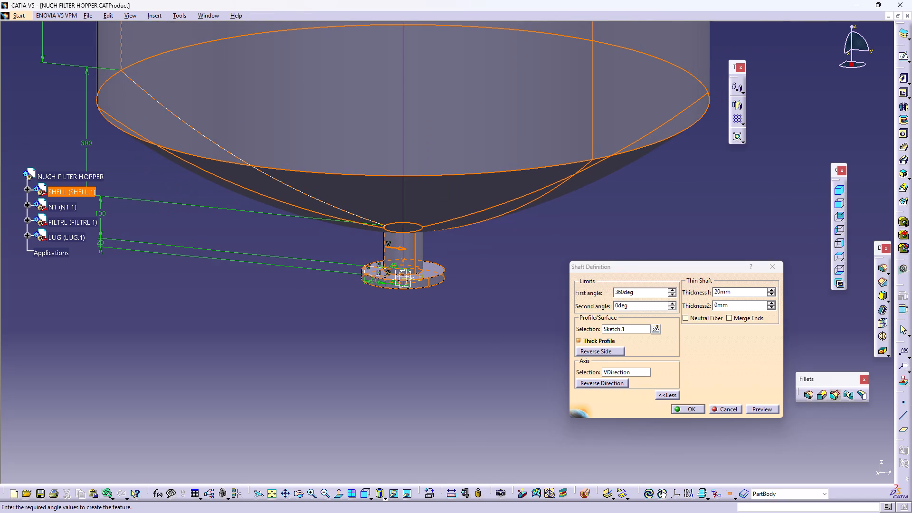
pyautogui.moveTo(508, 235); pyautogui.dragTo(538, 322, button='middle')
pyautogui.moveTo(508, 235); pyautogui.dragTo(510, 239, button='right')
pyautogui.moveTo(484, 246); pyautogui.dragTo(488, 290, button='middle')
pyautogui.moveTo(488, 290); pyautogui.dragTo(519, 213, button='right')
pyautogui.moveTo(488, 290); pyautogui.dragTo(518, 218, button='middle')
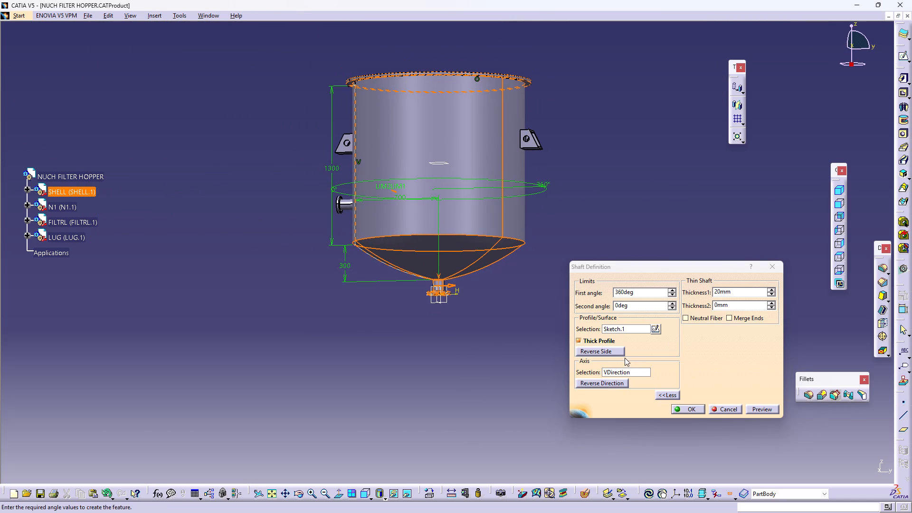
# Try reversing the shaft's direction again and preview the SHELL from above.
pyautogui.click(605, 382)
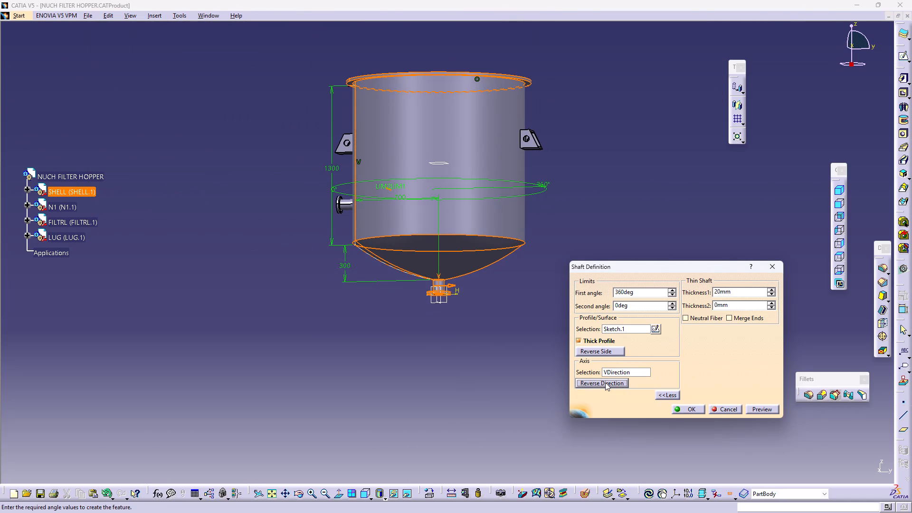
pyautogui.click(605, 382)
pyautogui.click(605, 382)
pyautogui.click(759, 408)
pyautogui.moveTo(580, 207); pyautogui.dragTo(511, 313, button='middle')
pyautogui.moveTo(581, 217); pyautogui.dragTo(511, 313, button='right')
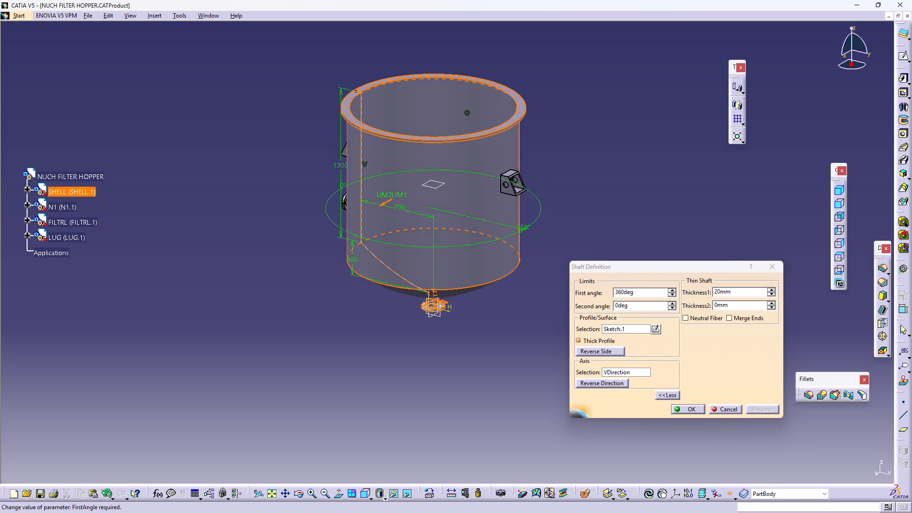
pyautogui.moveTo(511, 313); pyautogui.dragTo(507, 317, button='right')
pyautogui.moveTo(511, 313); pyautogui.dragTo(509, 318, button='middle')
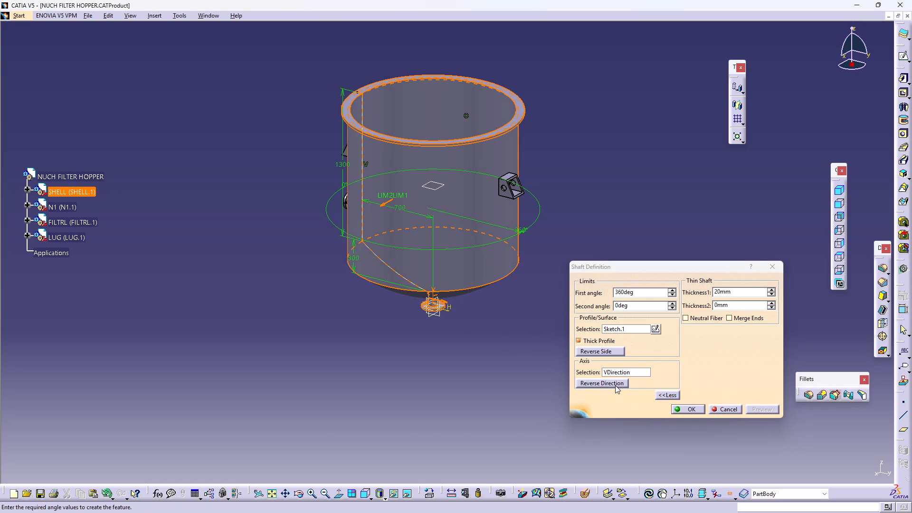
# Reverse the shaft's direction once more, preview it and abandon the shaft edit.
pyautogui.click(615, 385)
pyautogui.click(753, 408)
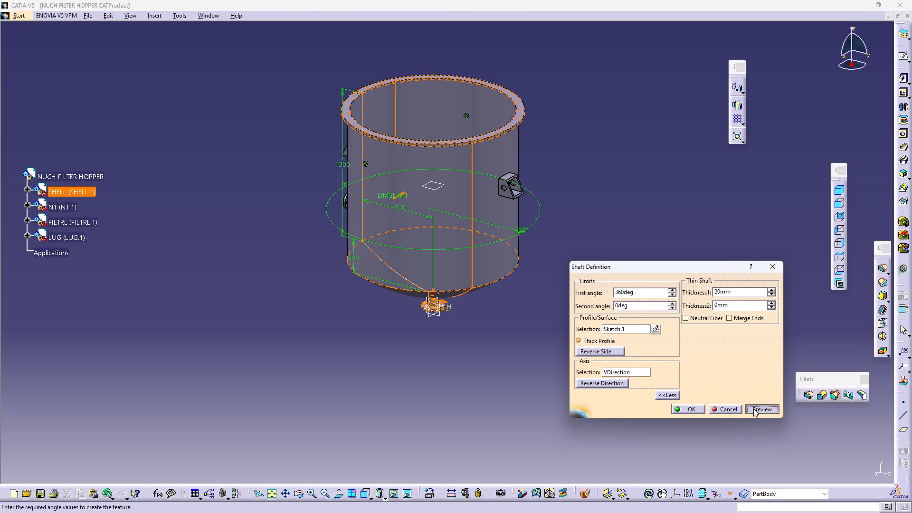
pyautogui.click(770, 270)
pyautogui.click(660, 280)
# Reopen the profile sketch of the SHELL's shaft and set the outlet pipe line's offset from the vertical axis to 45 mm.
pyautogui.moveTo(545, 347); pyautogui.dragTo(610, 258, button='middle')
pyautogui.moveTo(550, 349); pyautogui.dragTo(610, 258, button='right')
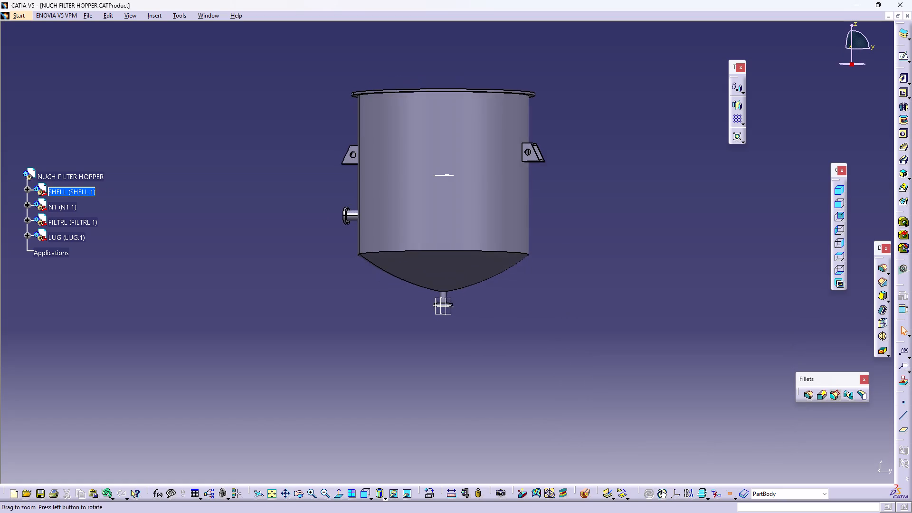
pyautogui.rightClick(610, 258)
pyautogui.moveTo(610, 258); pyautogui.dragTo(613, 204, button='middle')
pyautogui.doubleClick(453, 304)
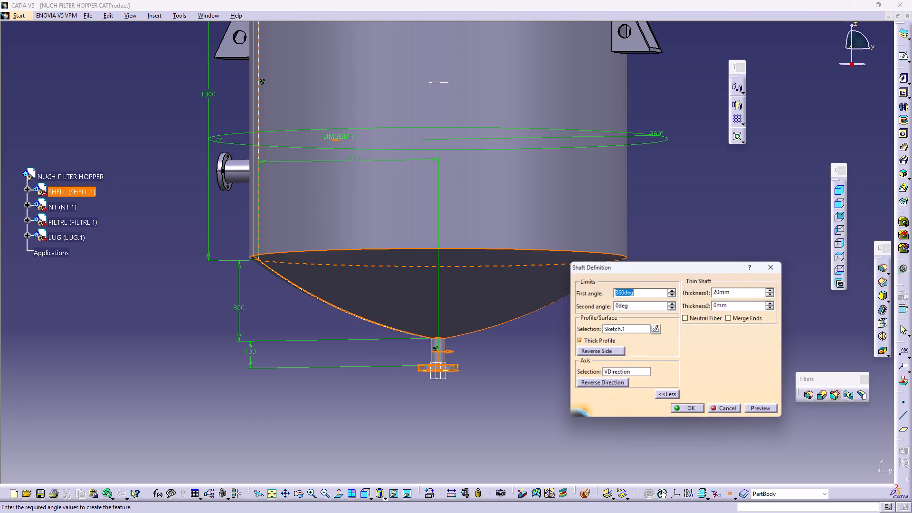
pyautogui.click(655, 330)
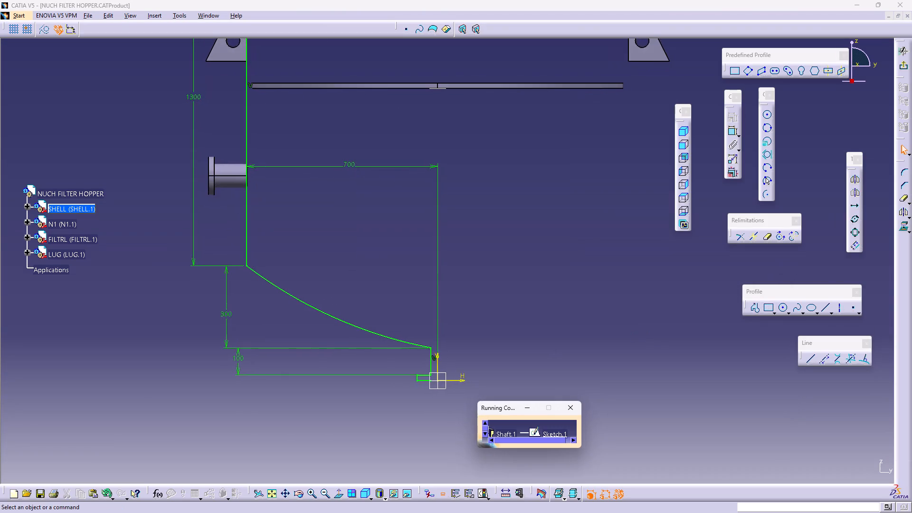
pyautogui.moveTo(516, 367); pyautogui.dragTo(591, 205, button='middle')
pyautogui.rightClick(573, 286)
pyautogui.moveTo(598, 331); pyautogui.dragTo(542, 202, button='middle')
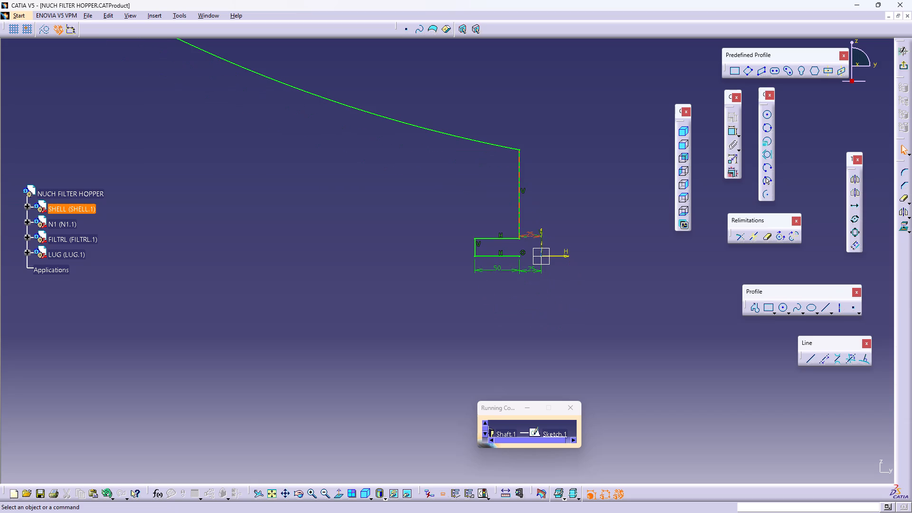
pyautogui.click(528, 233)
pyautogui.doubleClick(528, 233)
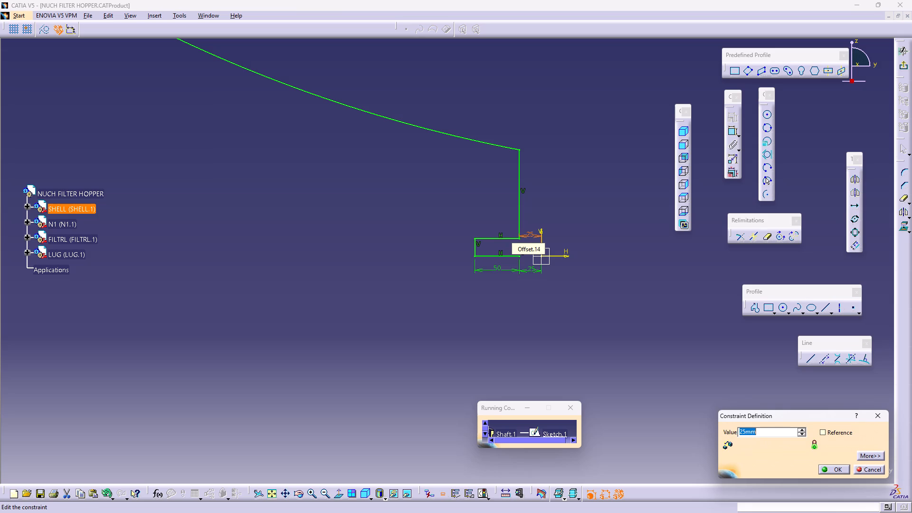
pyautogui.write('45')
pyautogui.press('Return')
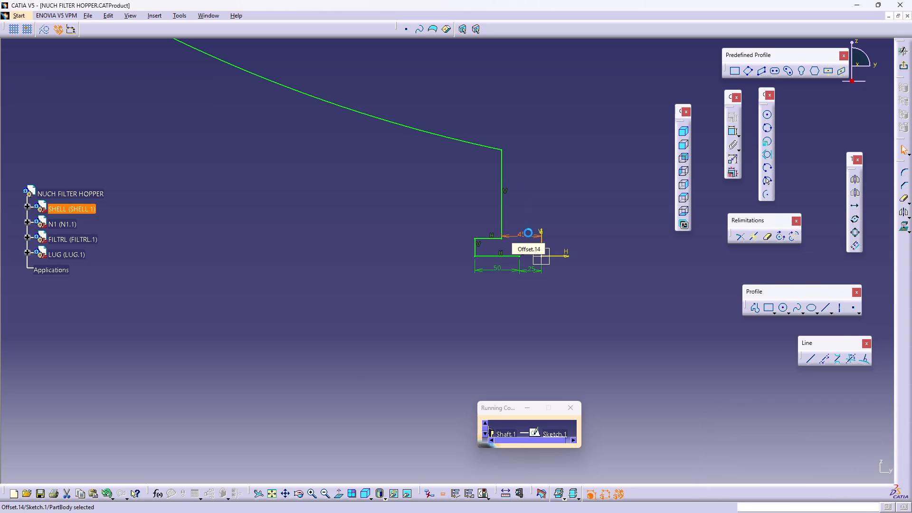
# Set the offset between the bottom flange edge's inner end and the vertical axis to 45 mm.
pyautogui.doubleClick(533, 270)
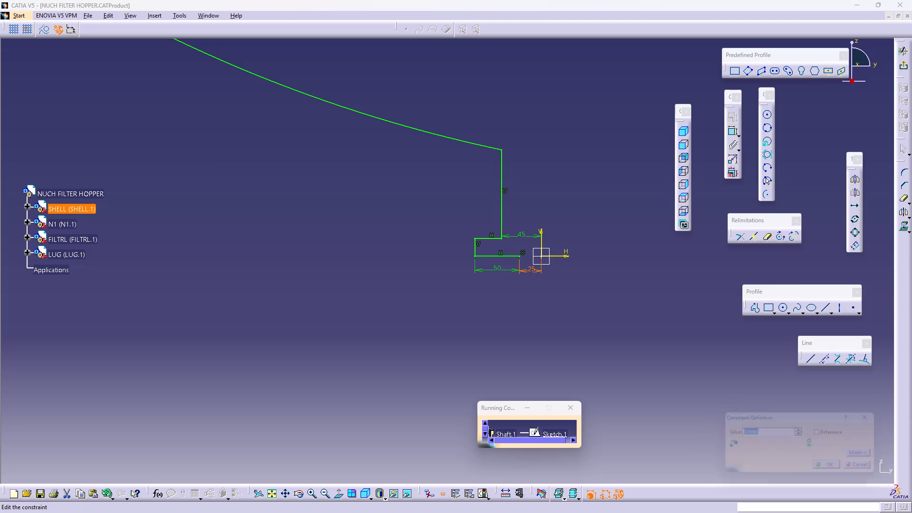
pyautogui.write('45')
pyautogui.press('Return')
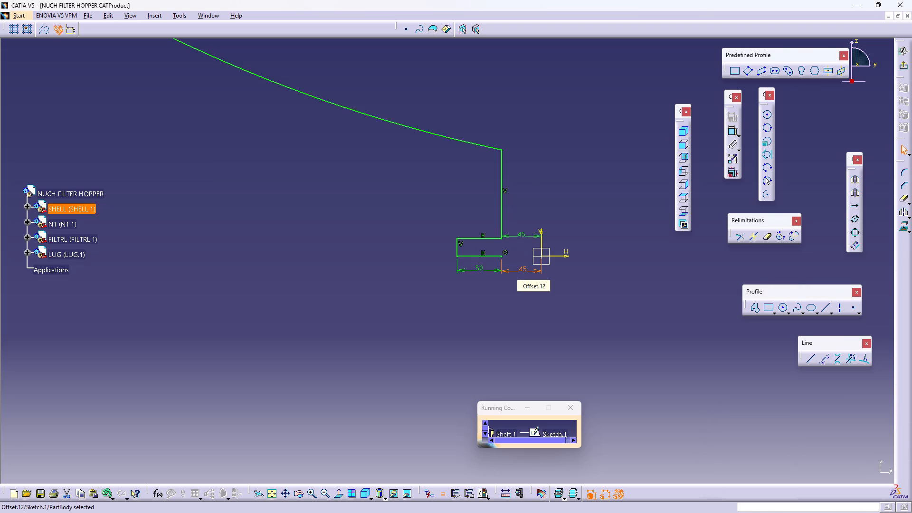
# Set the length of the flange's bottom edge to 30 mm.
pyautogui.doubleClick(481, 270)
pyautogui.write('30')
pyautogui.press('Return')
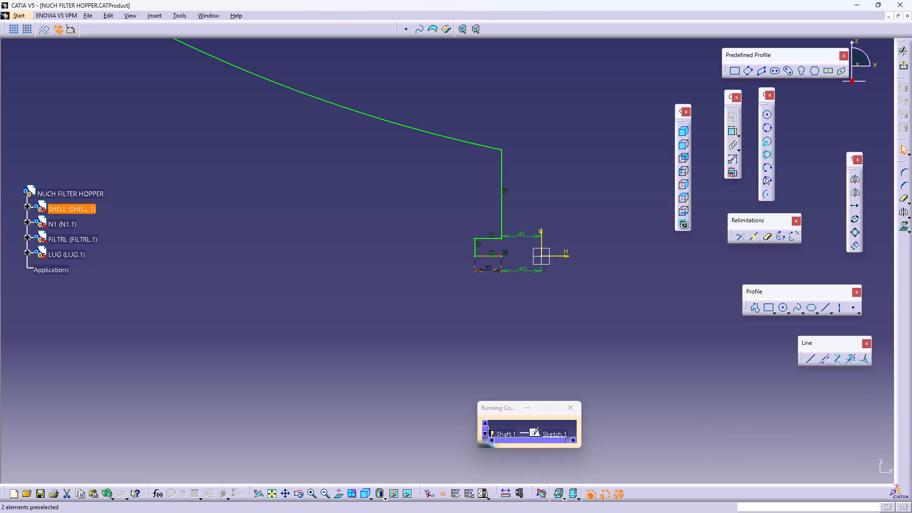
# Set the length of the flange's bottom edge to 40 mm.
pyautogui.tripleClick(490, 269)
pyautogui.write('40')
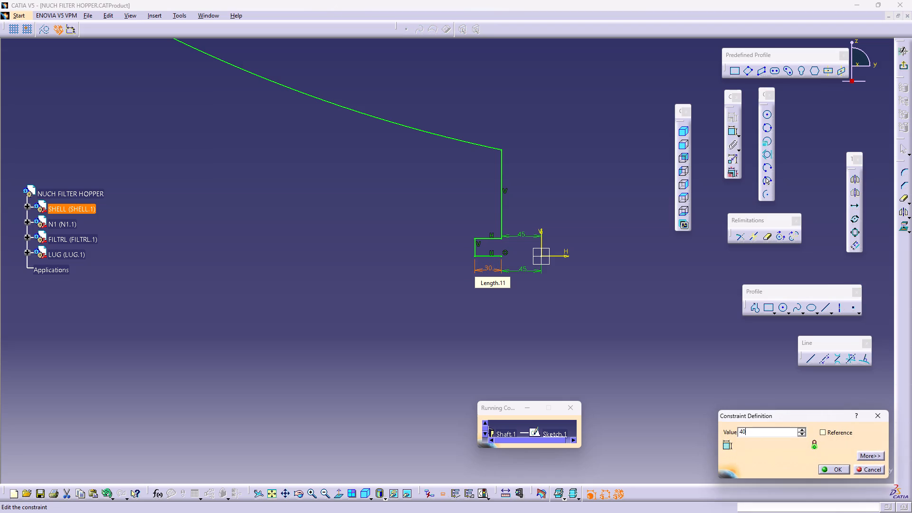
pyautogui.press('Return')
pyautogui.click(573, 297)
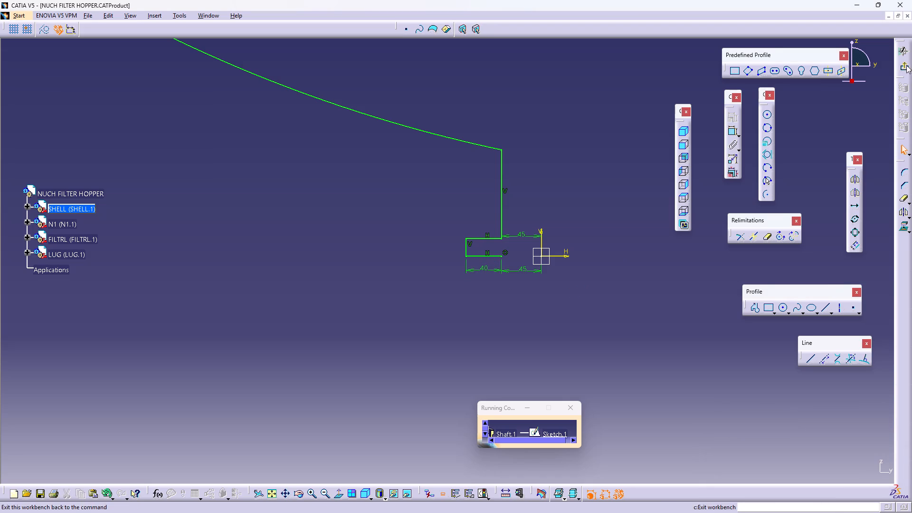
# Exit the sketch and apply the revised profile to the SHELL's shaft.
pyautogui.click(902, 68)
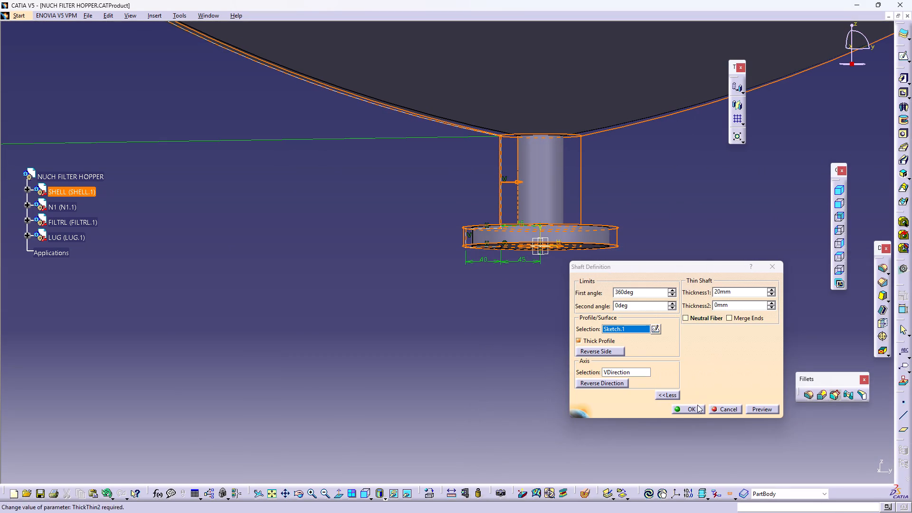
pyautogui.click(696, 409)
pyautogui.click(601, 380)
# In a new sketch on the outlet flange's bottom face, draw a small circle on the vertical axis about 61 mm from the centre.
pyautogui.moveTo(587, 356); pyautogui.dragTo(567, 115, button='middle')
pyautogui.moveTo(582, 356); pyautogui.dragTo(567, 115, button='right')
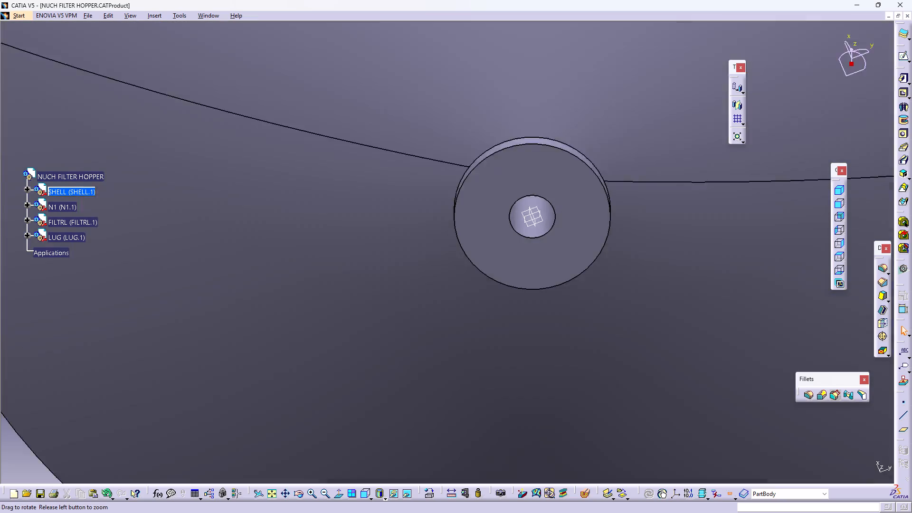
pyautogui.moveTo(567, 115); pyautogui.dragTo(567, 61, button='right')
pyautogui.moveTo(567, 115); pyautogui.dragTo(568, 67, button='middle')
pyautogui.click(556, 189)
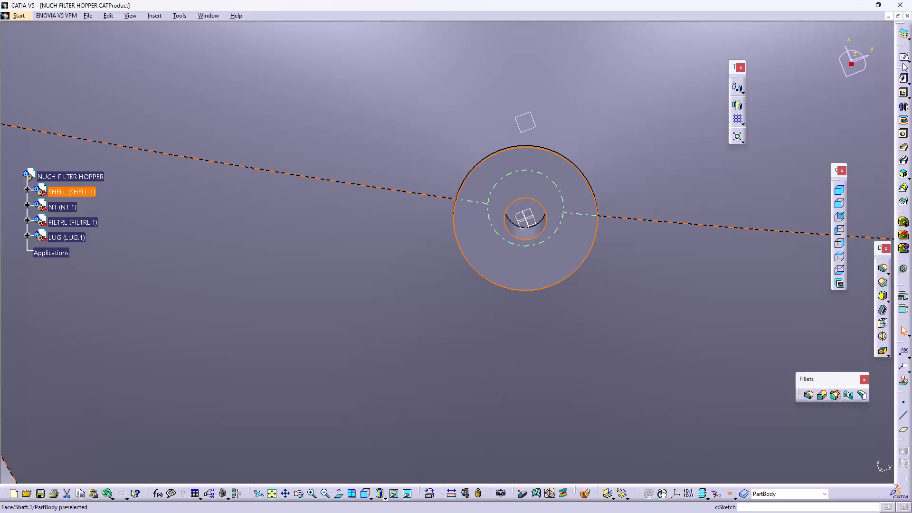
pyautogui.click(903, 59)
pyautogui.moveTo(538, 305); pyautogui.dragTo(556, 186, button='middle')
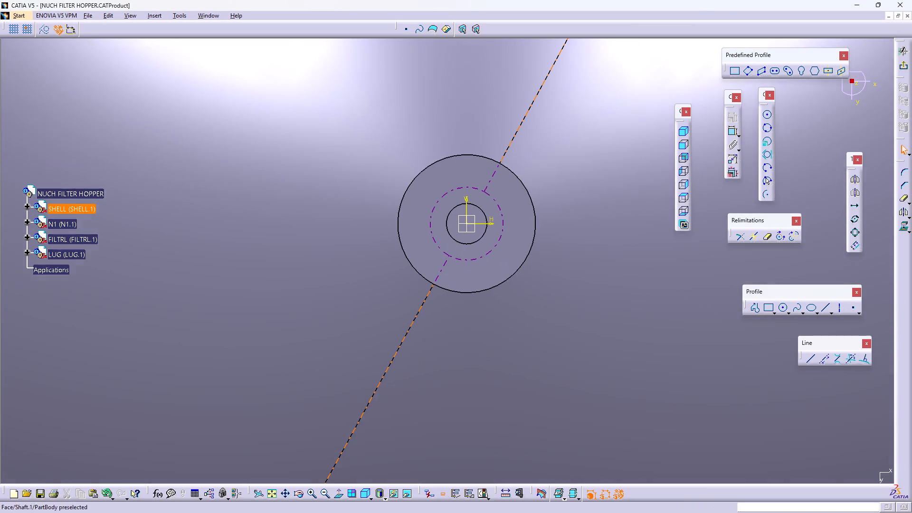
pyautogui.moveTo(556, 186); pyautogui.dragTo(579, 158, button='middle')
pyautogui.rightClick(556, 185)
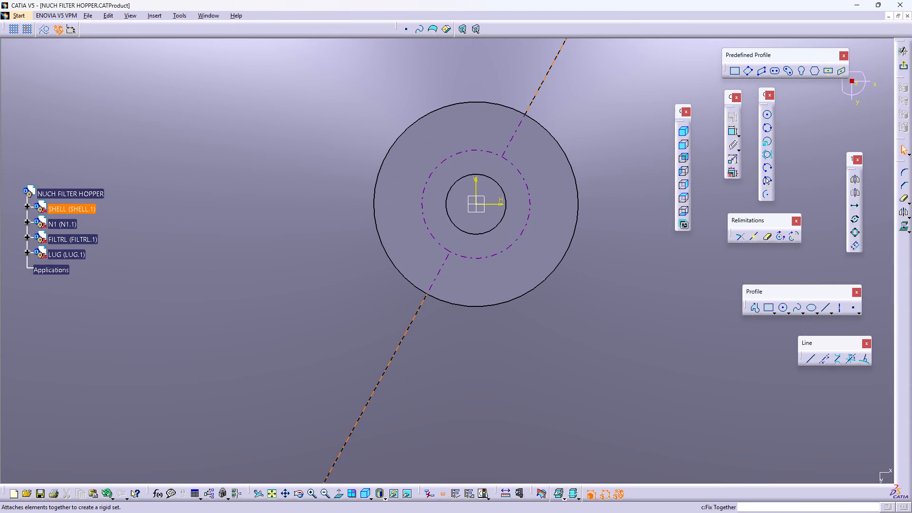
pyautogui.click(771, 113)
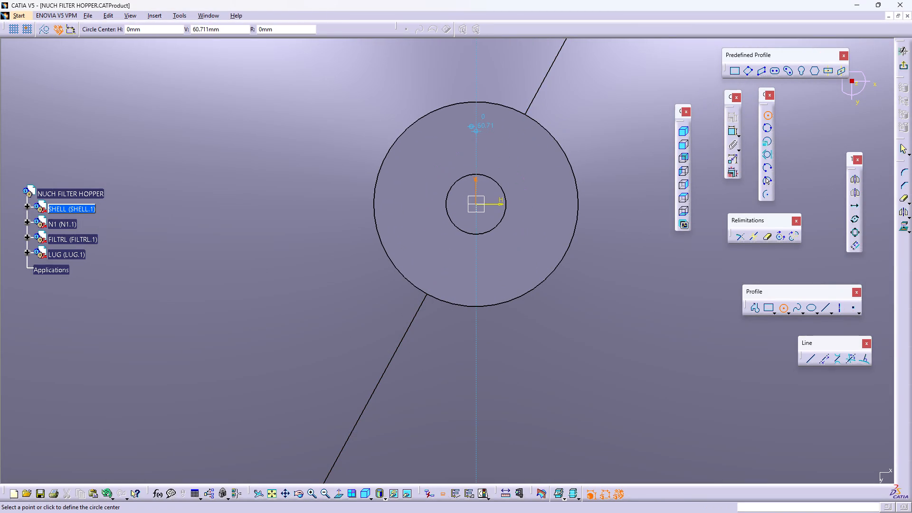
pyautogui.click(475, 130)
pyautogui.click(484, 141)
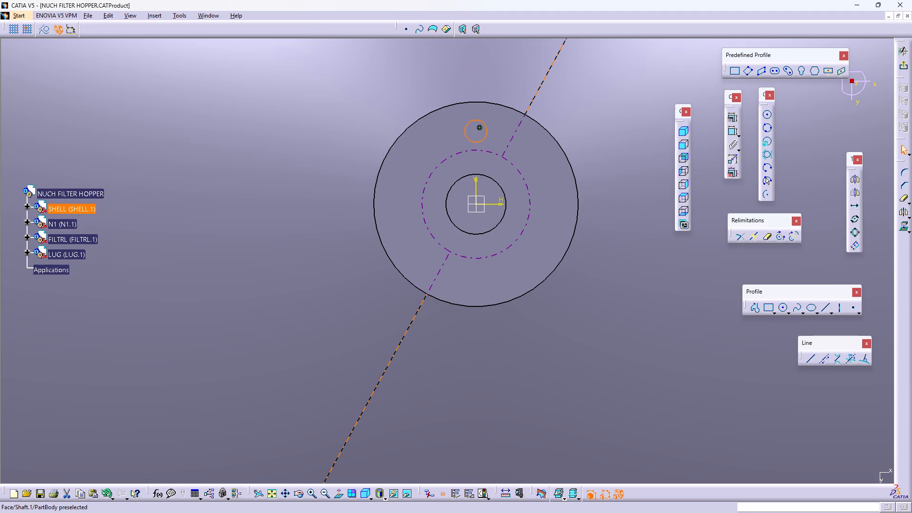
# Dimension the gap between the small circle and the flange's outer edge.
pyautogui.click(732, 133)
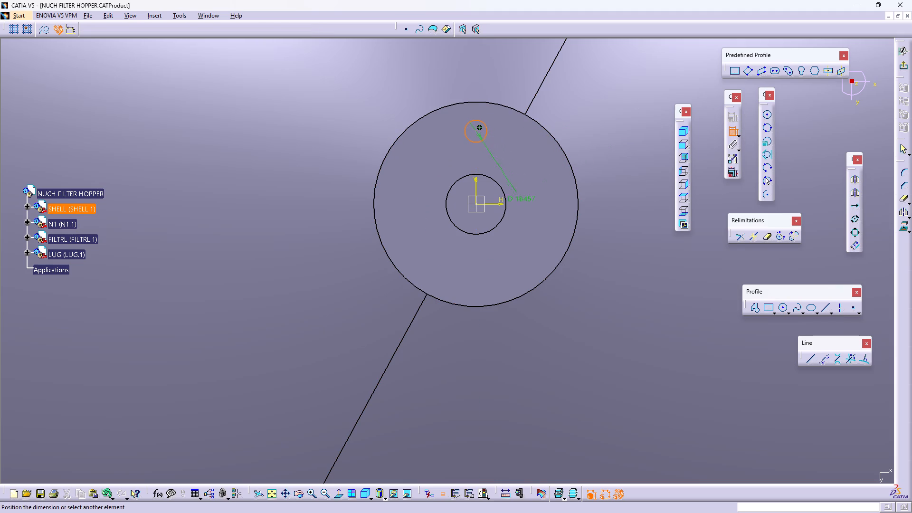
pyautogui.moveTo(605, 161); pyautogui.dragTo(601, 182, button='middle')
pyautogui.rightClick(605, 161)
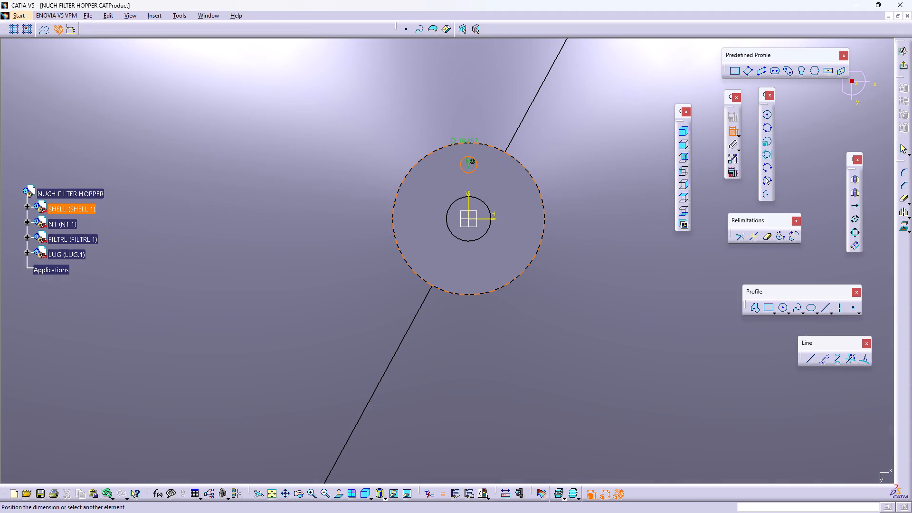
pyautogui.click(465, 144)
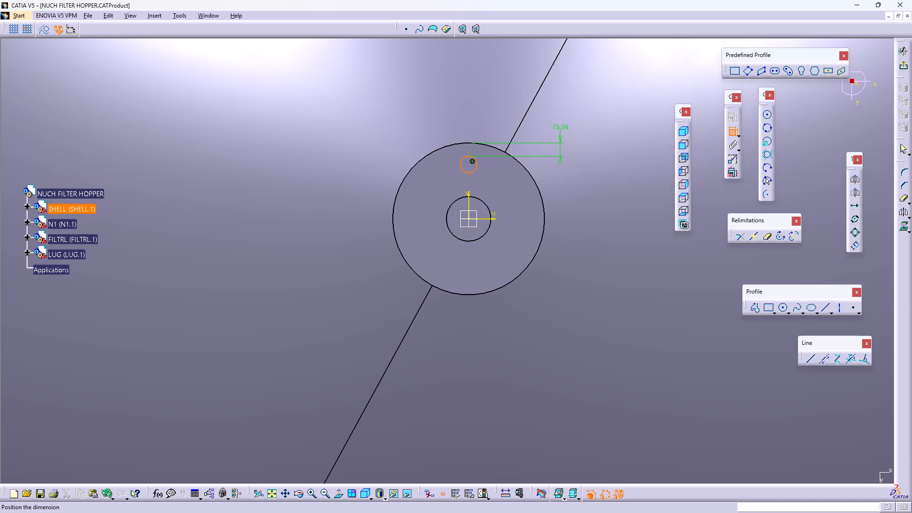
pyautogui.click(565, 150)
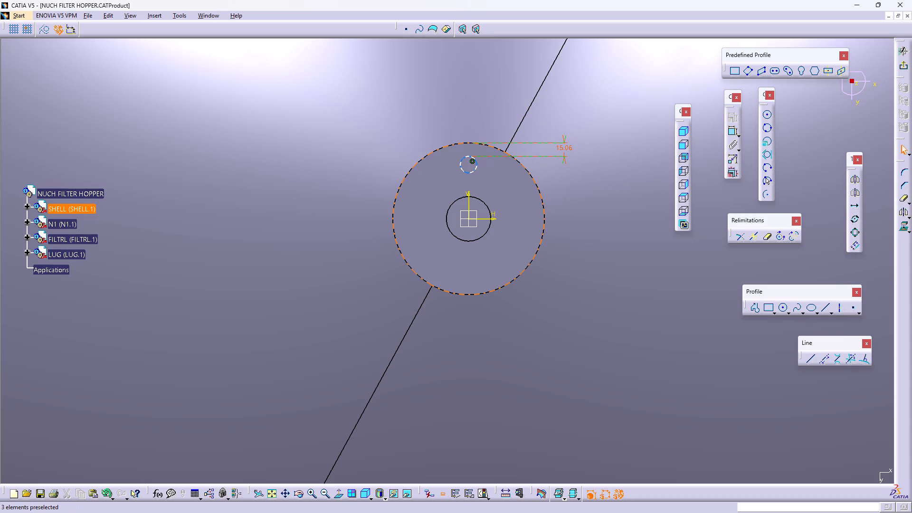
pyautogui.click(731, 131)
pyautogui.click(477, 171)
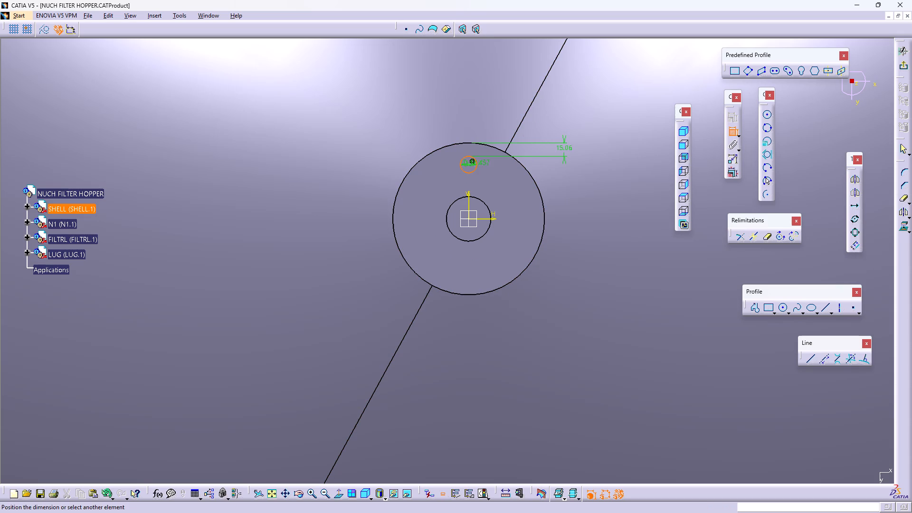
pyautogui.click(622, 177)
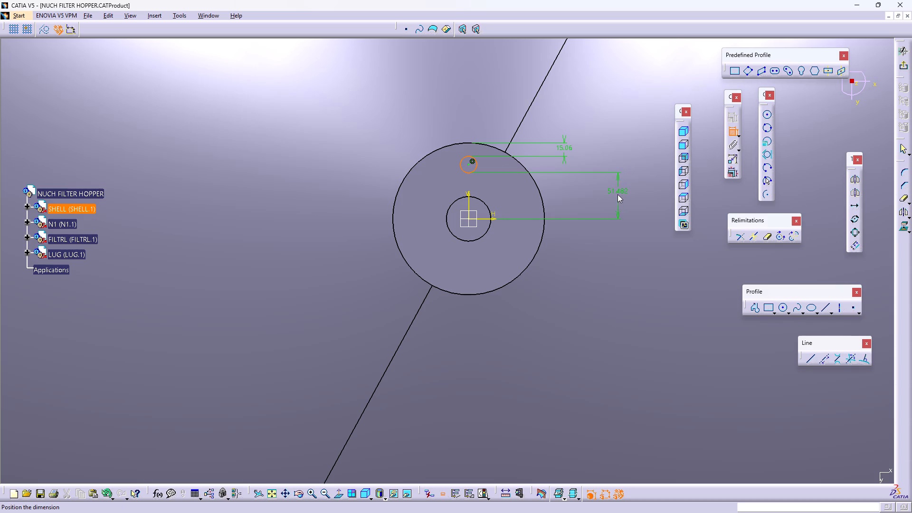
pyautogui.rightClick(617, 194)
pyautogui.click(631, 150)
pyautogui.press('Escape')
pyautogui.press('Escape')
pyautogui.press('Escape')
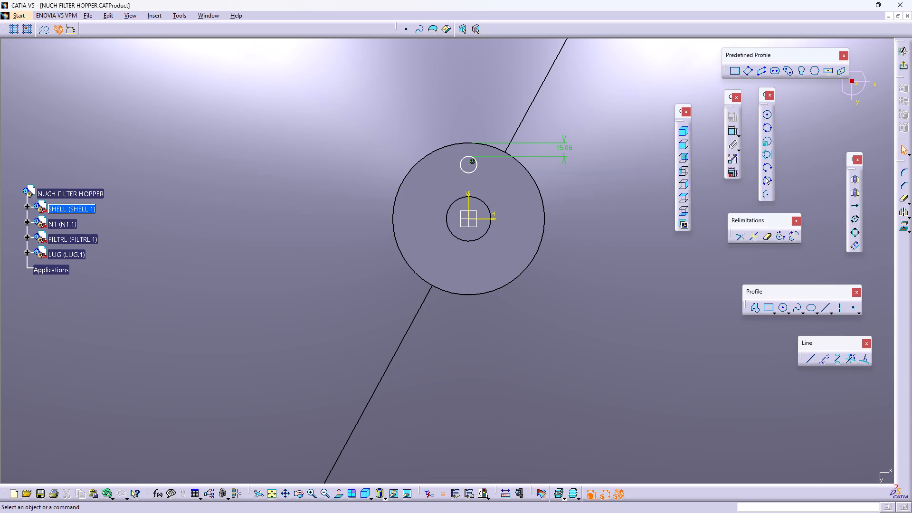
# Dimension the small circle on the outlet flange and set its diameter to 20 mm.
pyautogui.click(731, 133)
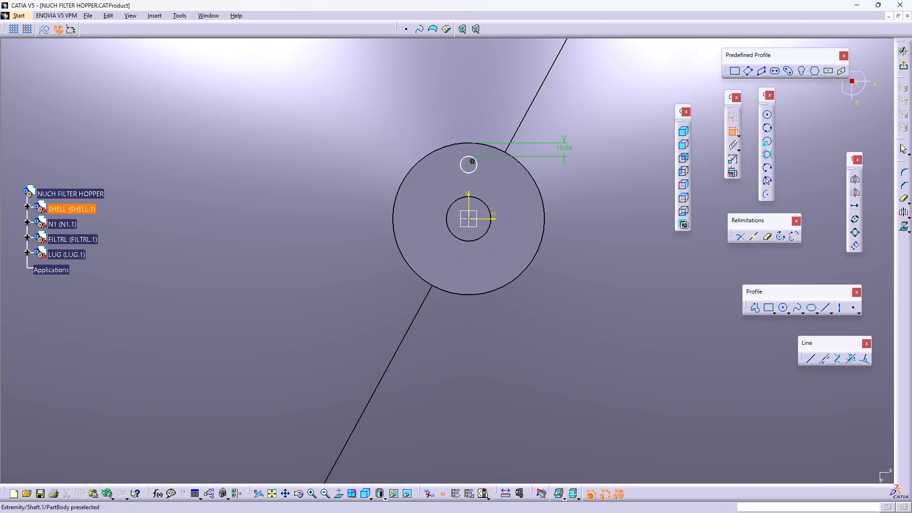
pyautogui.click(474, 172)
pyautogui.moveTo(544, 184); pyautogui.dragTo(575, 297, button='middle')
pyautogui.rightClick(544, 184)
pyautogui.click(611, 148)
pyautogui.doubleClick(611, 148)
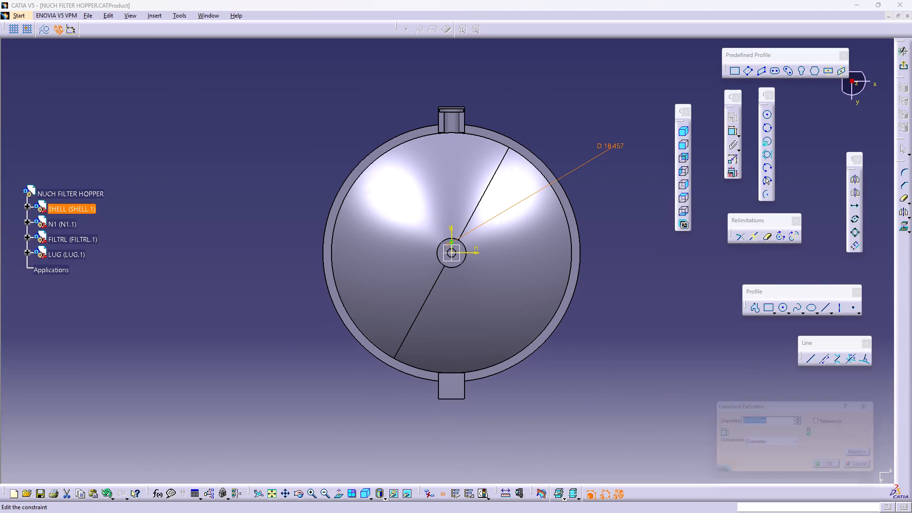
pyautogui.write('20')
pyautogui.press('Return')
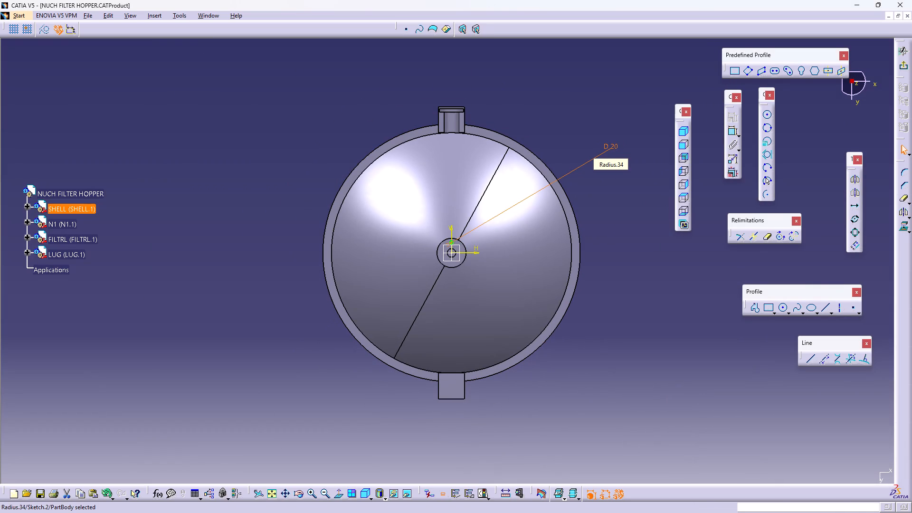
# Rotate the 20 mm circle about the sketch origin in duplicate mode with 3 instances at 90 degrees.
pyautogui.click(336, 494)
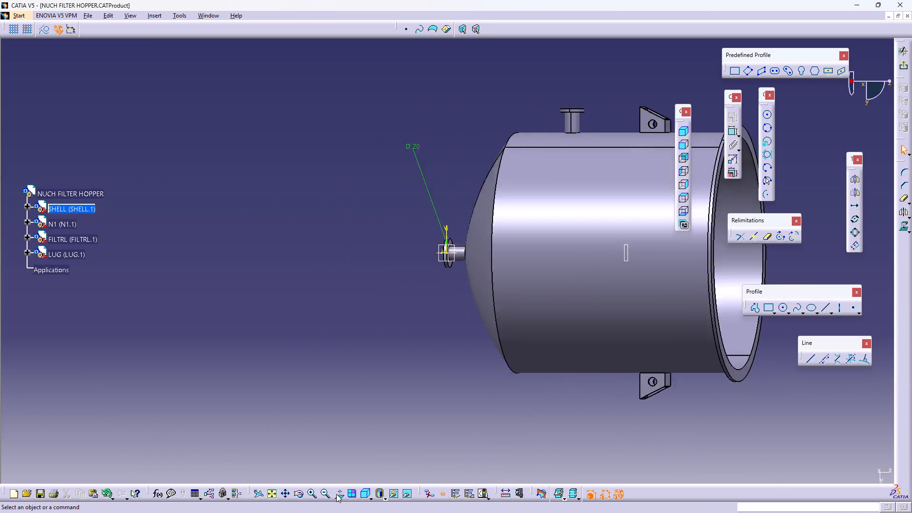
pyautogui.click(336, 494)
pyautogui.moveTo(597, 355); pyautogui.dragTo(637, 180, button='middle')
pyautogui.rightClick(597, 355)
pyautogui.moveTo(636, 173); pyautogui.dragTo(589, 323, button='middle')
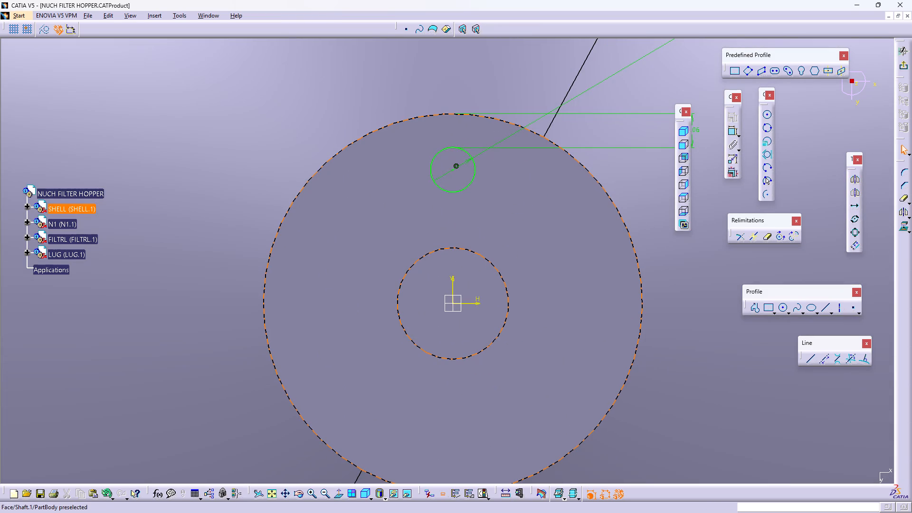
pyautogui.moveTo(500, 209); pyautogui.dragTo(262, 485, button='middle')
pyautogui.moveTo(500, 209); pyautogui.dragTo(247, 489, button='right')
pyautogui.moveTo(542, 171); pyautogui.dragTo(549, 363, button='middle')
pyautogui.moveTo(543, 181); pyautogui.dragTo(549, 363, button='right')
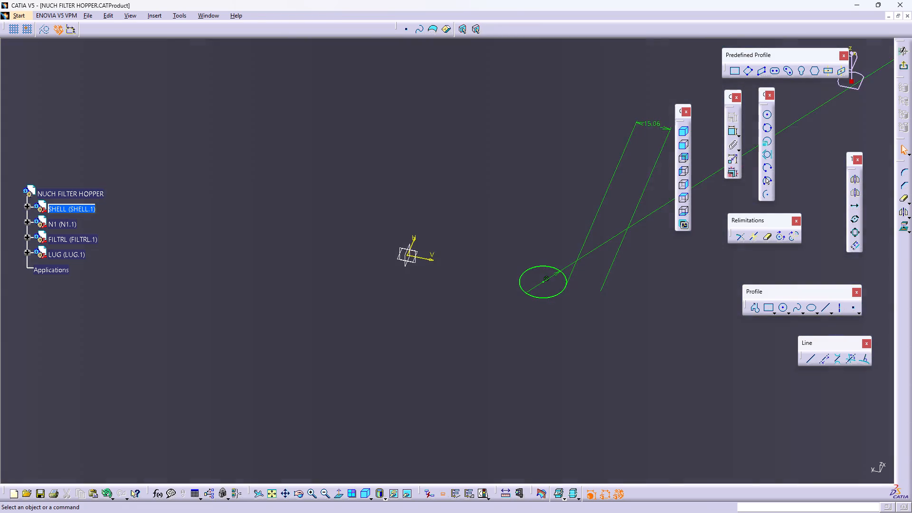
pyautogui.moveTo(549, 363); pyautogui.dragTo(554, 311, button='right')
pyautogui.moveTo(549, 363); pyautogui.dragTo(554, 311, button='middle')
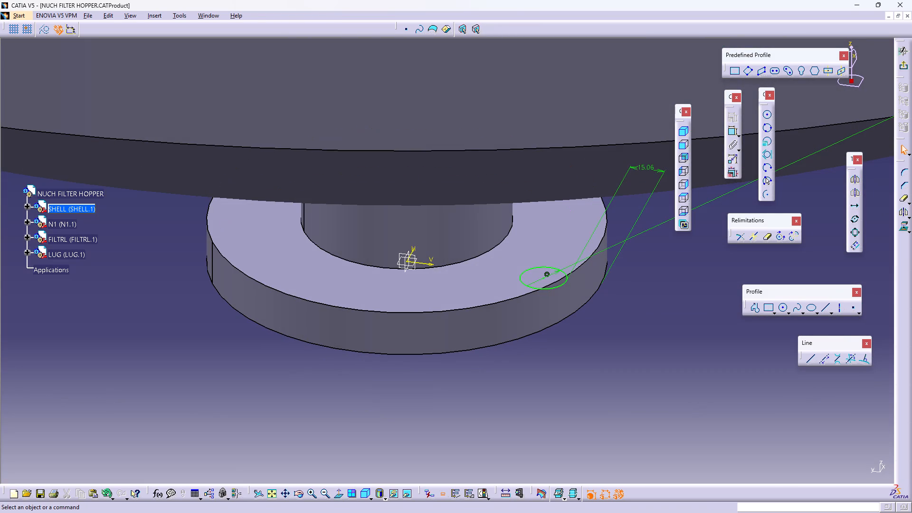
pyautogui.click(337, 491)
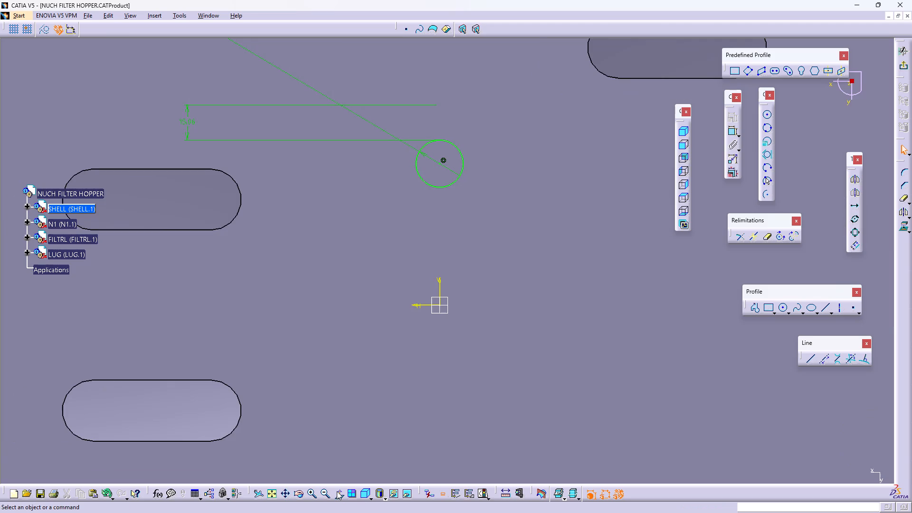
pyautogui.click(337, 491)
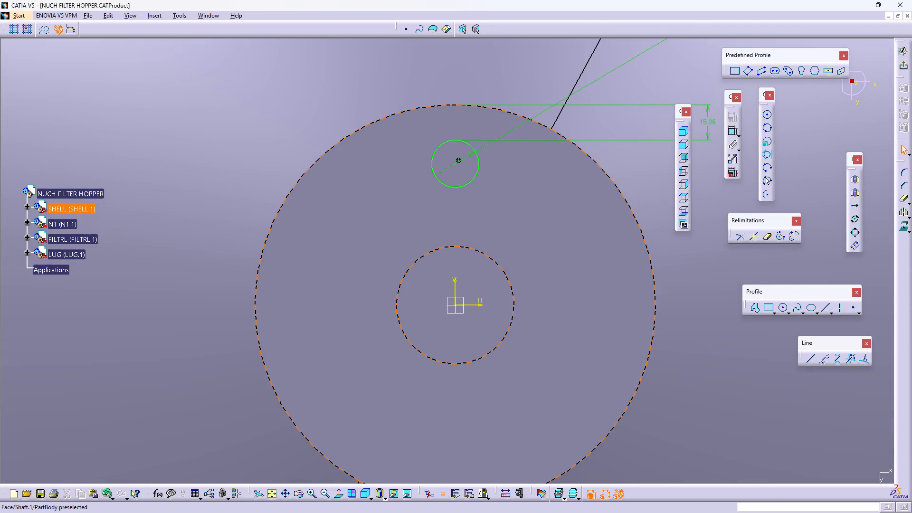
pyautogui.click(469, 183)
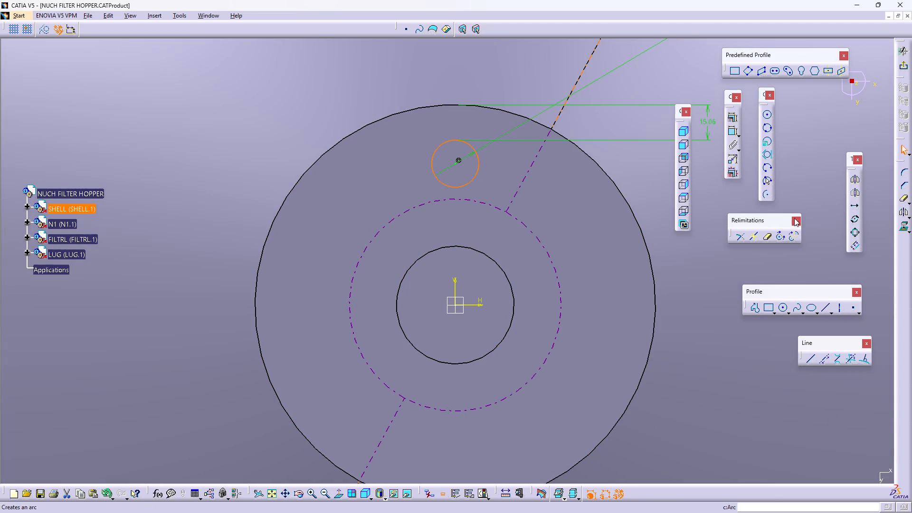
pyautogui.click(853, 221)
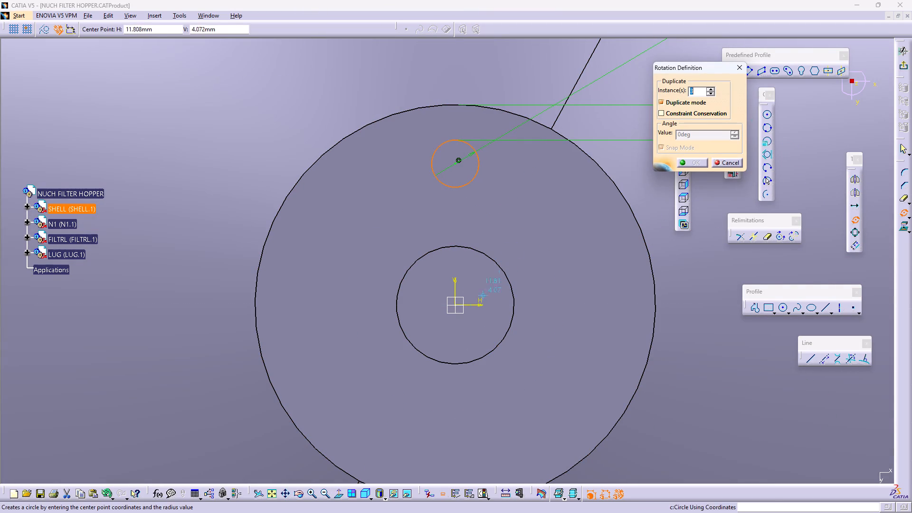
pyautogui.click(455, 305)
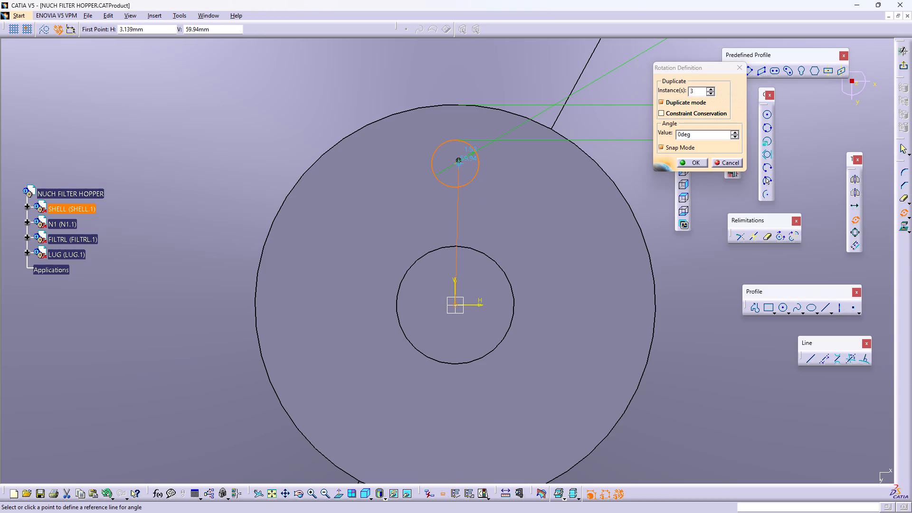
pyautogui.click(455, 164)
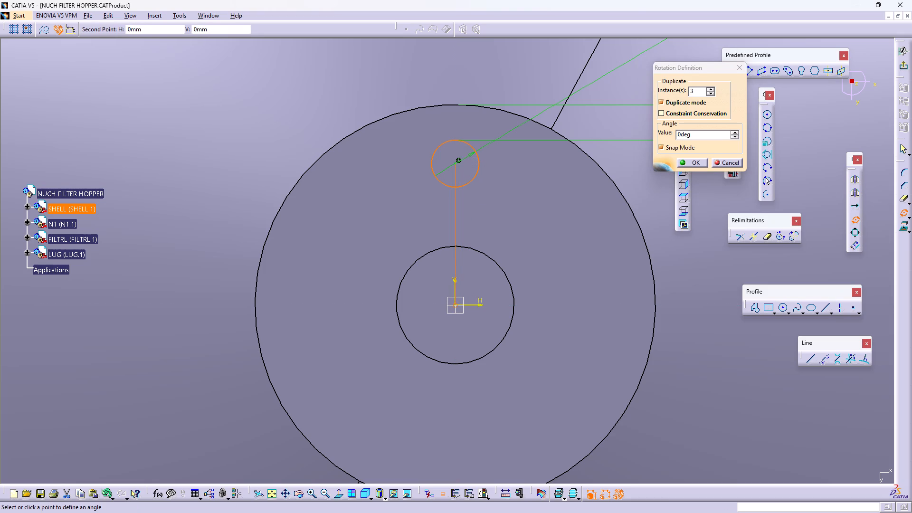
pyautogui.click(356, 304)
pyautogui.moveTo(399, 313); pyautogui.dragTo(406, 279, button='middle')
pyautogui.rightClick(386, 215)
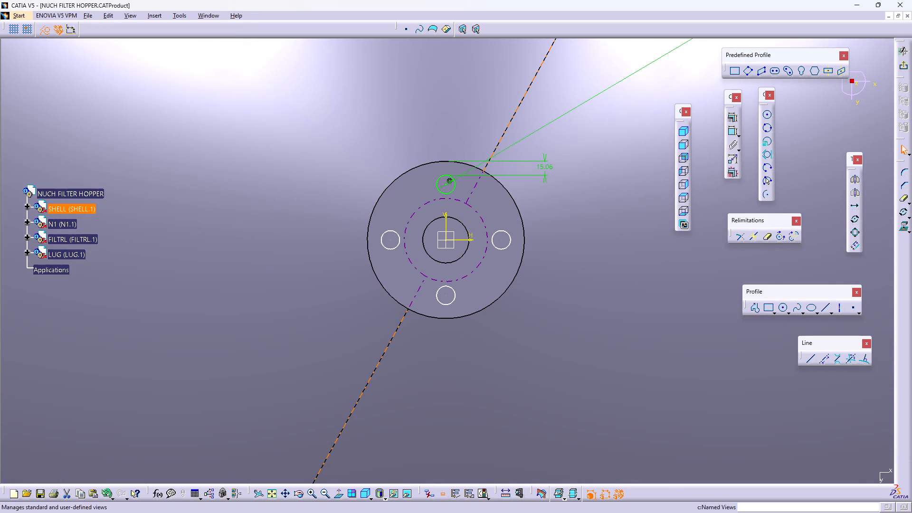
# Exit the sketch and pocket the four circles into the outlet flange with a depth of 20 mm.
pyautogui.click(903, 67)
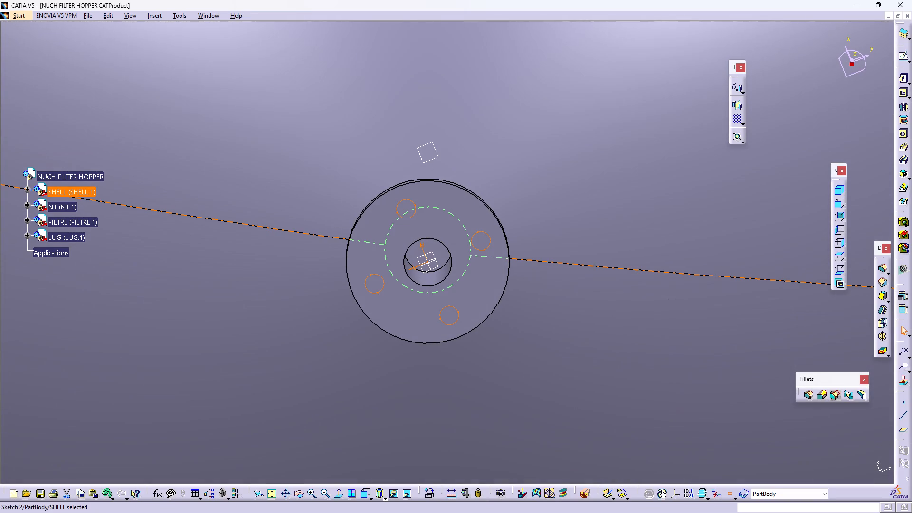
pyautogui.moveTo(564, 190); pyautogui.dragTo(412, 452, button='middle')
pyautogui.moveTo(559, 262); pyautogui.dragTo(409, 464, button='right')
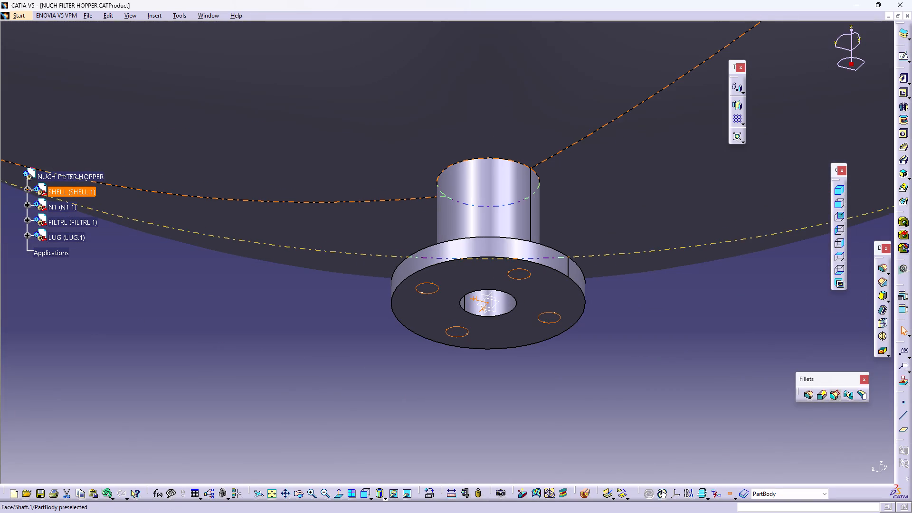
pyautogui.moveTo(684, 148); pyautogui.dragTo(513, 355, button='middle')
pyautogui.moveTo(684, 167); pyautogui.dragTo(513, 355, button='right')
pyautogui.moveTo(512, 317); pyautogui.dragTo(587, 291, button='middle')
pyautogui.moveTo(512, 317); pyautogui.dragTo(587, 291, button='right')
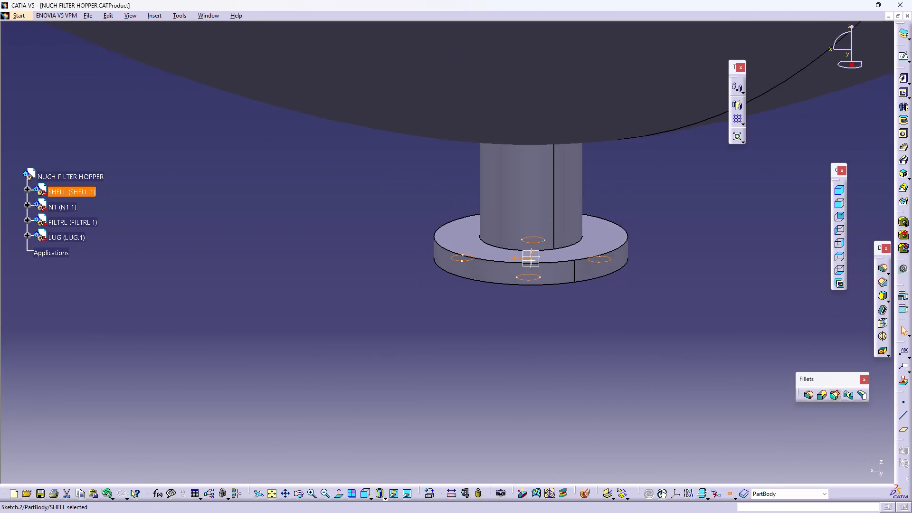
pyautogui.moveTo(587, 291); pyautogui.dragTo(624, 318, button='middle')
pyautogui.moveTo(587, 291); pyautogui.dragTo(624, 318, button='right')
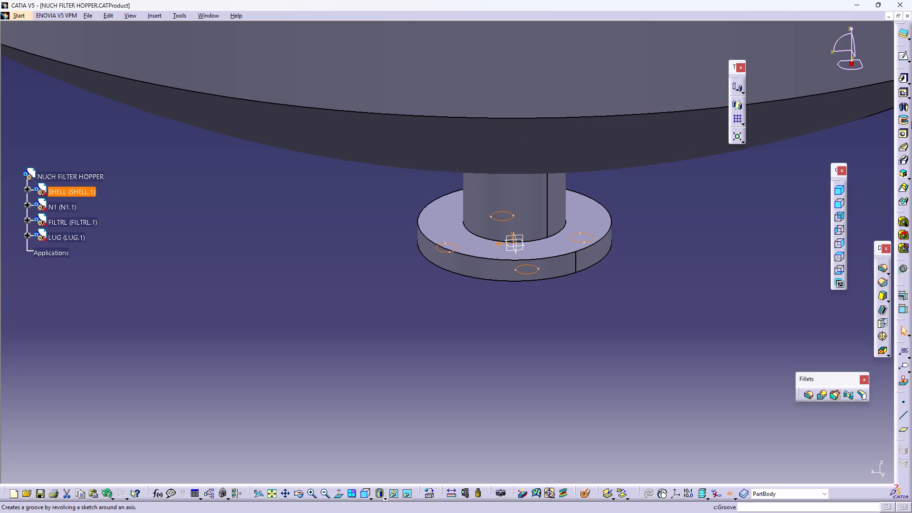
pyautogui.moveTo(877, 246); pyautogui.dragTo(850, 115)
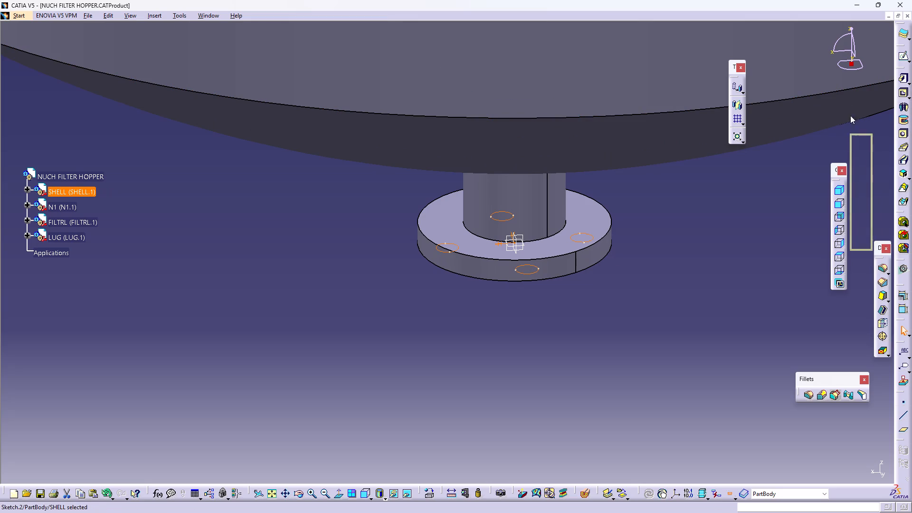
pyautogui.moveTo(850, 115); pyautogui.dragTo(793, 57)
pyautogui.click(902, 93)
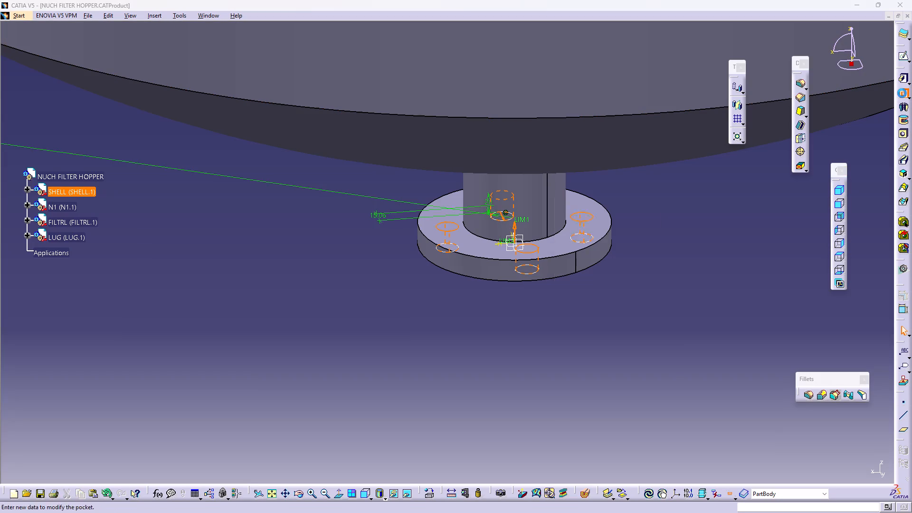
pyautogui.moveTo(523, 304); pyautogui.dragTo(551, 321, button='middle')
pyautogui.moveTo(523, 304); pyautogui.dragTo(551, 321, button='right')
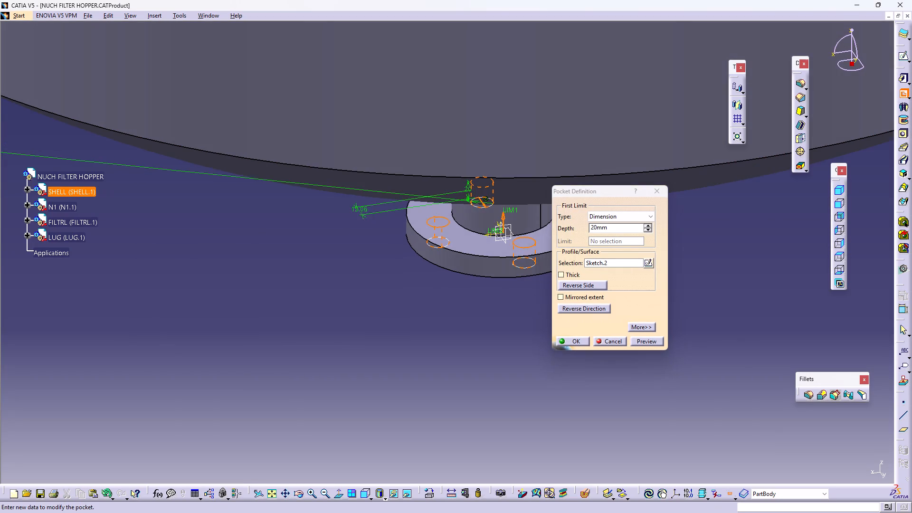
pyautogui.moveTo(551, 321); pyautogui.dragTo(564, 229, button='right')
pyautogui.moveTo(551, 321); pyautogui.dragTo(564, 229, button='middle')
pyautogui.click(574, 341)
# Examine the holes in the outlet flange from below and the whole hopper from outside.
pyautogui.moveTo(506, 373); pyautogui.dragTo(504, 367)
pyautogui.moveTo(679, 225); pyautogui.dragTo(560, 335, button='middle')
pyautogui.moveTo(681, 221); pyautogui.dragTo(547, 302, button='right')
pyautogui.rightClick(547, 302)
pyautogui.moveTo(641, 340); pyautogui.dragTo(568, 33, button='middle')
pyautogui.moveTo(646, 344); pyautogui.dragTo(568, 33, button='right')
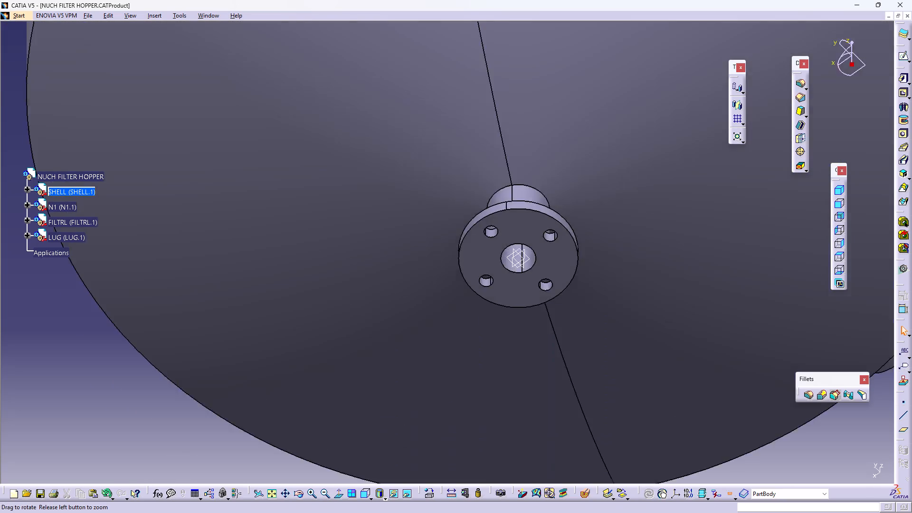
pyautogui.moveTo(568, 33); pyautogui.dragTo(457, 315, button='right')
pyautogui.moveTo(568, 33); pyautogui.dragTo(507, 382, button='middle')
pyautogui.rightClick(457, 315)
pyautogui.moveTo(652, 266); pyautogui.dragTo(532, 393, button='middle')
pyautogui.moveTo(660, 289); pyautogui.dragTo(519, 330, button='right')
pyautogui.moveTo(516, 333); pyautogui.dragTo(512, 331, button='right')
pyautogui.moveTo(641, 320); pyautogui.dragTo(494, 297, button='middle')
pyautogui.moveTo(641, 320); pyautogui.dragTo(495, 297, button='right')
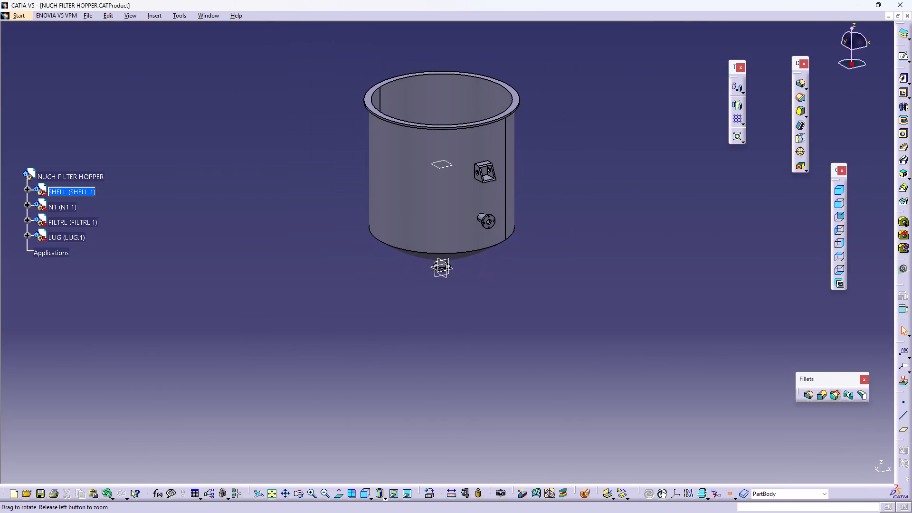
pyautogui.moveTo(494, 297); pyautogui.dragTo(494, 294, button='middle')
# Activate the top-level NUCH FILTER HOPPER product and save it.
pyautogui.doubleClick(94, 178)
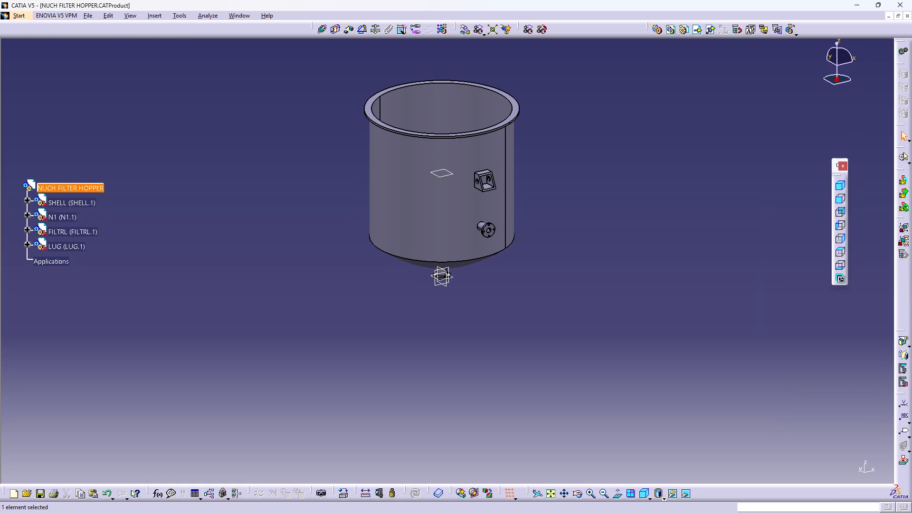
pyautogui.hotkey('ctrl', 's')
pyautogui.hotkey('ctrl', 's')
pyautogui.hotkey('ctrl', 's')
pyautogui.hotkey('ctrl', 's')
pyautogui.hotkey('ctrl', 's')
pyautogui.hotkey('ctrl', 's')
pyautogui.hotkey('ctrl', 's')
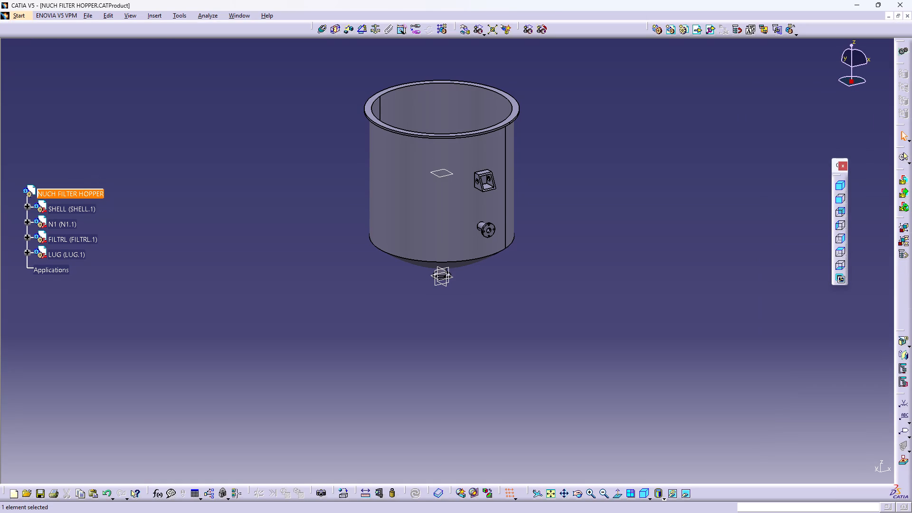
pyautogui.hotkey('ctrl', 's')
pyautogui.hotkey('ctrl', 's')
pyautogui.hotkey('ctrl', 's')
pyautogui.hotkey('ctrl', 's')
pyautogui.hotkey('ctrl', 's')
pyautogui.hotkey('ctrl', 's')
# Show the hopper assembly in the standard isometric view and save it again.
pyautogui.moveTo(531, 316); pyautogui.dragTo(510, 281, button='middle')
pyautogui.moveTo(521, 315); pyautogui.dragTo(506, 315, button='right')
pyautogui.rightClick(506, 315)
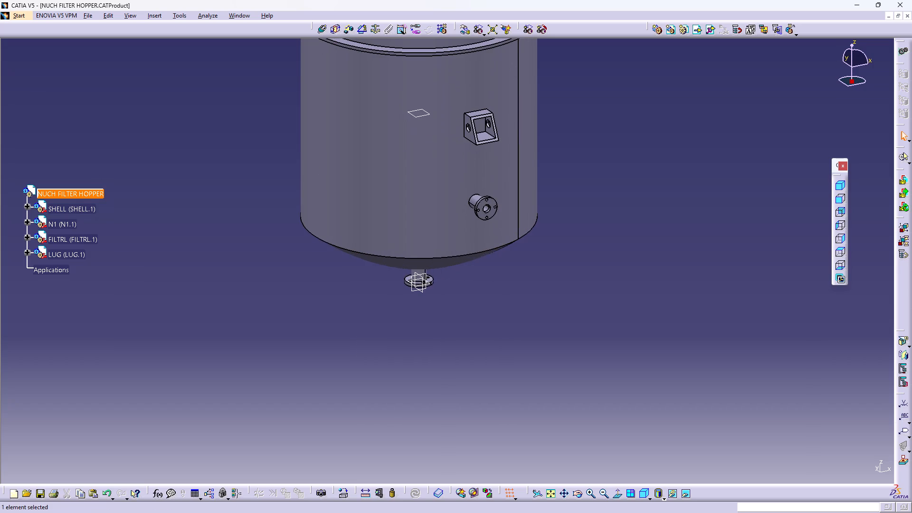
pyautogui.moveTo(510, 281); pyautogui.dragTo(536, 294, button='middle')
pyautogui.moveTo(511, 281); pyautogui.dragTo(536, 294, button='right')
pyautogui.click(842, 185)
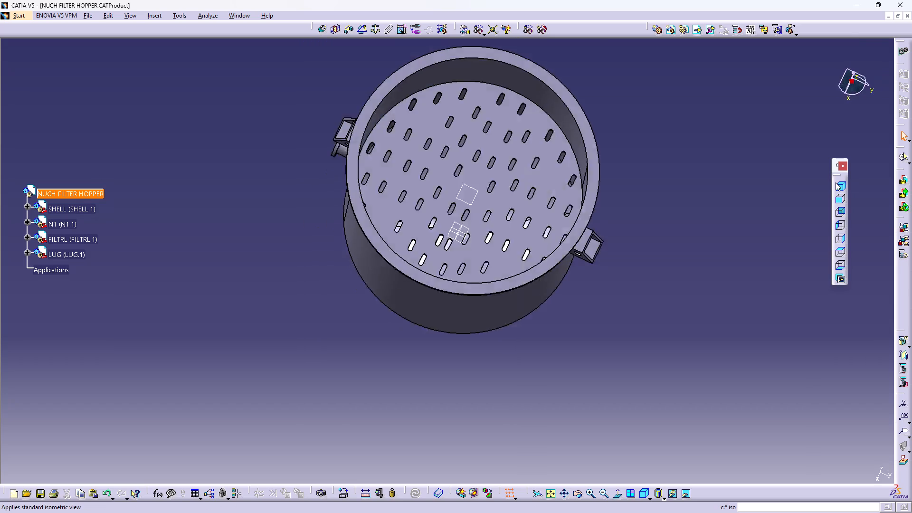
pyautogui.hotkey('ctrl', 's')
pyautogui.hotkey('ctrl', 's')
pyautogui.hotkey('ctrl', 's')
pyautogui.hotkey('ctrl', 's')
pyautogui.hotkey('ctrl', 's')
pyautogui.hotkey('ctrl', 's')
pyautogui.hotkey('ctrl', 's')
pyautogui.hotkey('ctrl', 's')
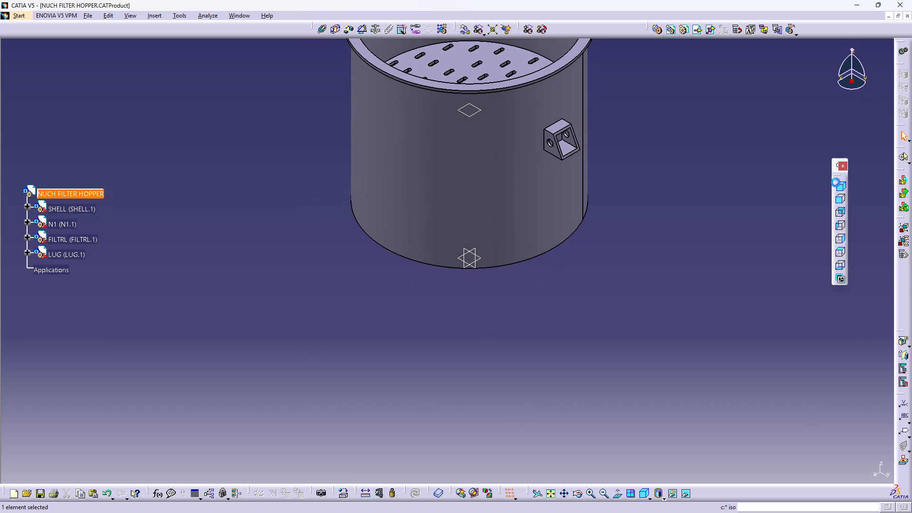
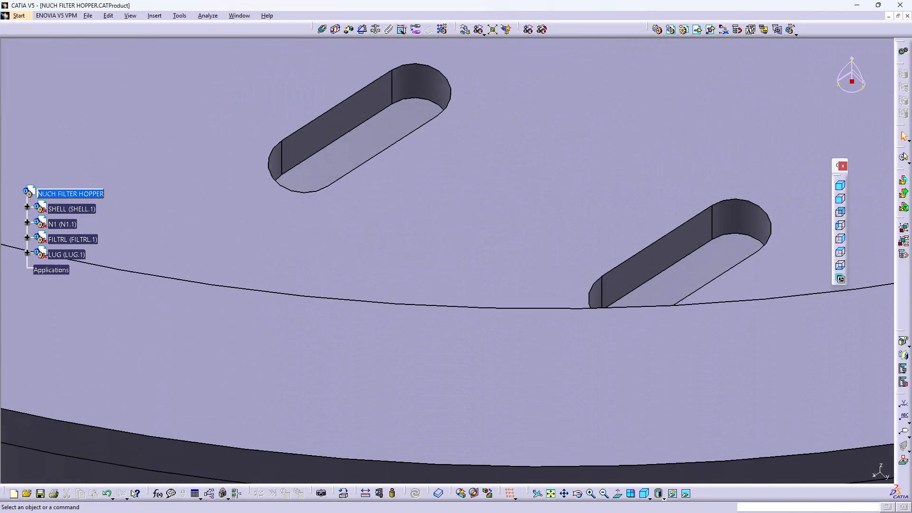
# Examine the hopper's outer shell and bottom outlet flange from the side and from slightly below.
pyautogui.moveTo(557, 410); pyautogui.dragTo(541, 141, button='middle')
pyautogui.moveTo(540, 241); pyautogui.dragTo(534, 192, button='right')
pyautogui.moveTo(551, 218); pyautogui.dragTo(558, 247, button='middle')
pyautogui.rightClick(551, 218)
pyautogui.click(835, 184)
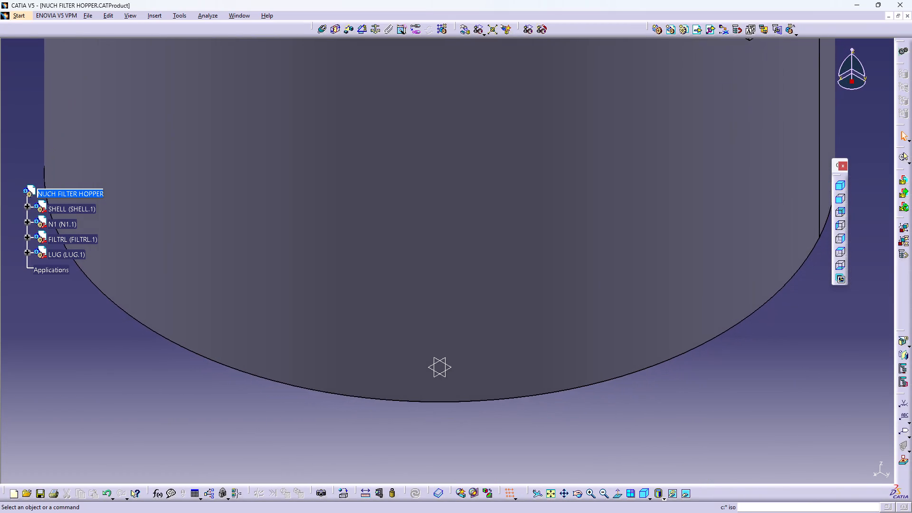
pyautogui.moveTo(658, 229); pyautogui.dragTo(648, 197, button='middle')
pyautogui.moveTo(658, 229); pyautogui.dragTo(654, 141, button='right')
pyautogui.rightClick(654, 141)
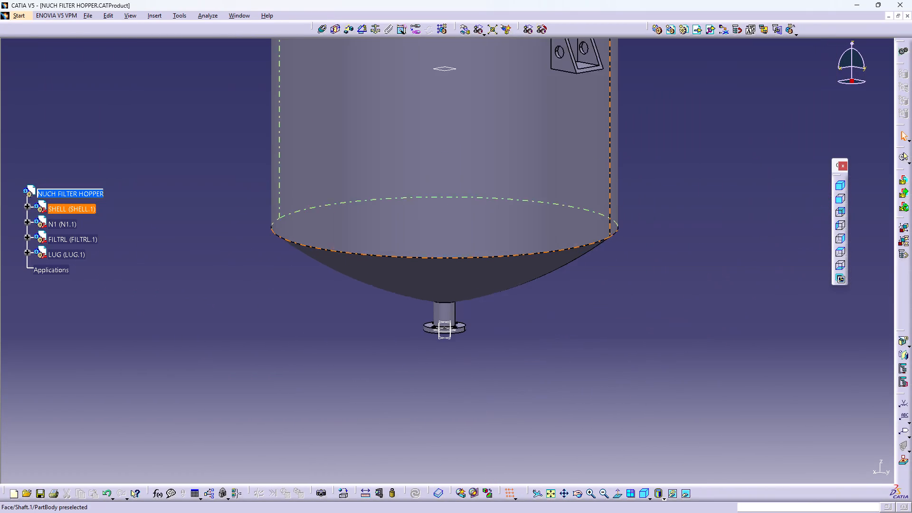
pyautogui.moveTo(648, 197); pyautogui.dragTo(647, 209, button='middle')
pyautogui.doubleClick(667, 228)
# Render the whole hopper assembly in isometric view and save the image over the existing NUTCH FILTER TIFF in the HOPPER folder.
pyautogui.click(837, 187)
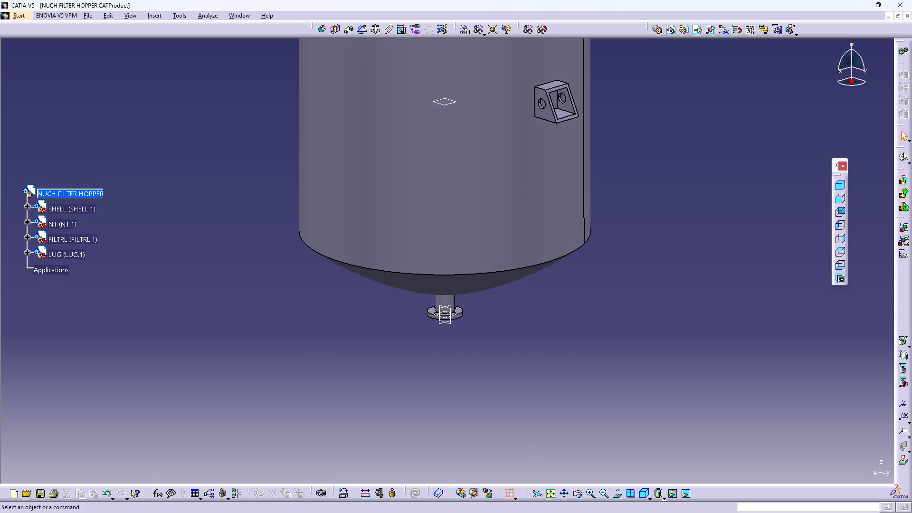
pyautogui.moveTo(702, 181); pyautogui.dragTo(700, 233, button='middle')
pyautogui.rightClick(702, 181)
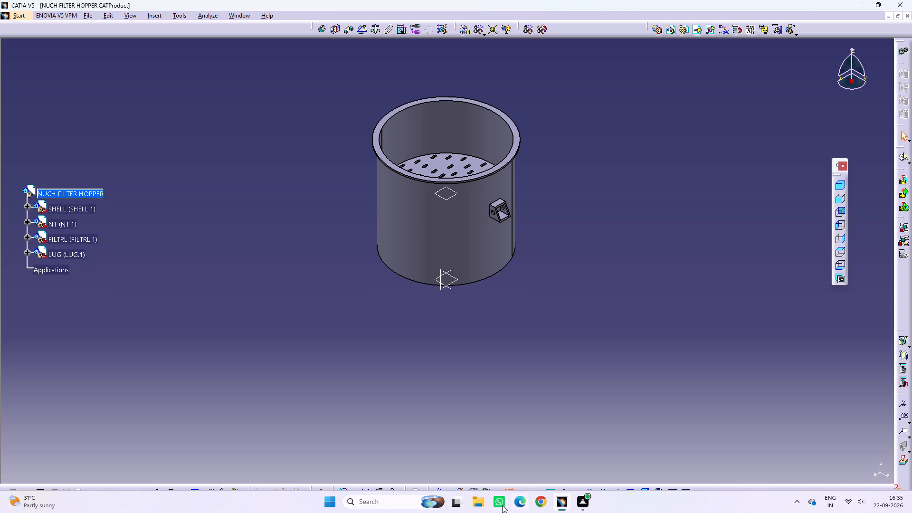
pyautogui.click(608, 387)
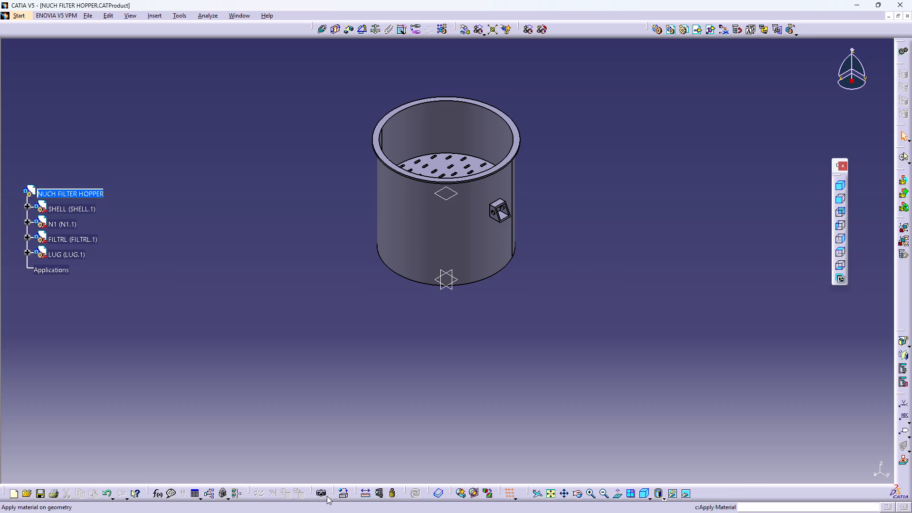
pyautogui.click(321, 494)
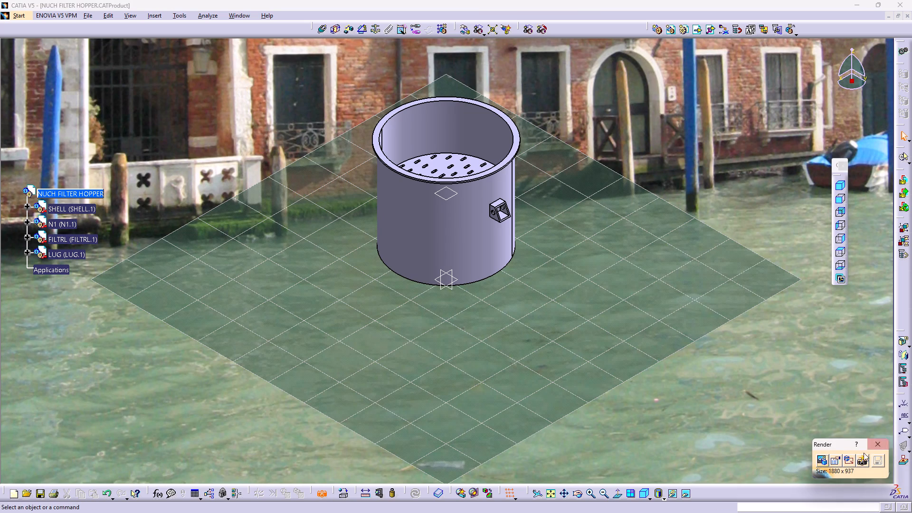
pyautogui.click(860, 459)
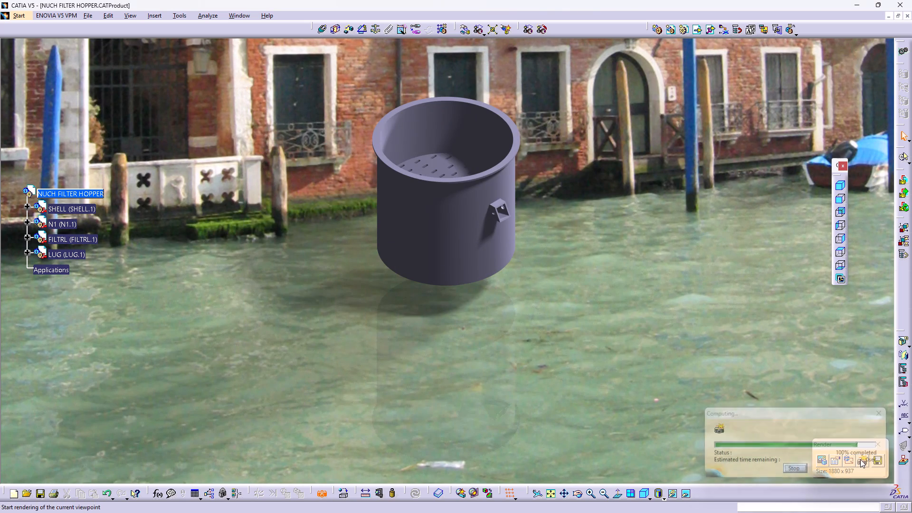
pyautogui.click(878, 456)
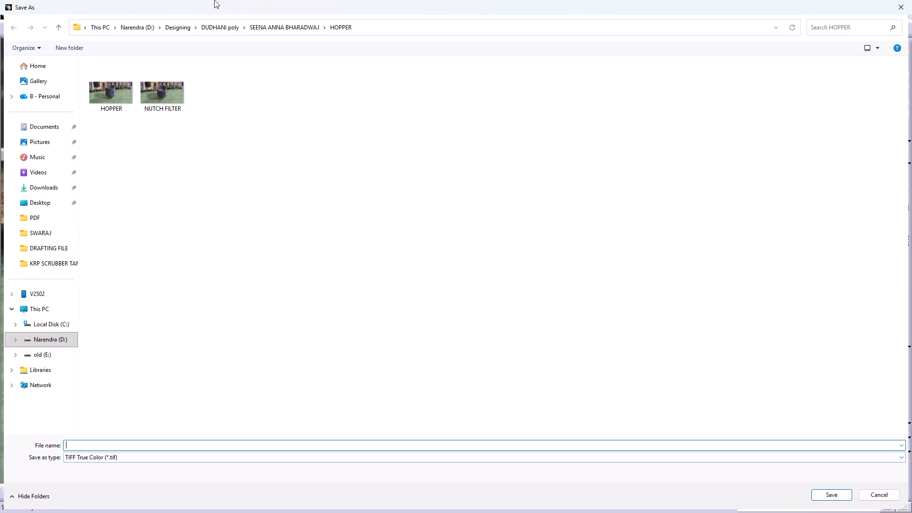
pyautogui.doubleClick(159, 96)
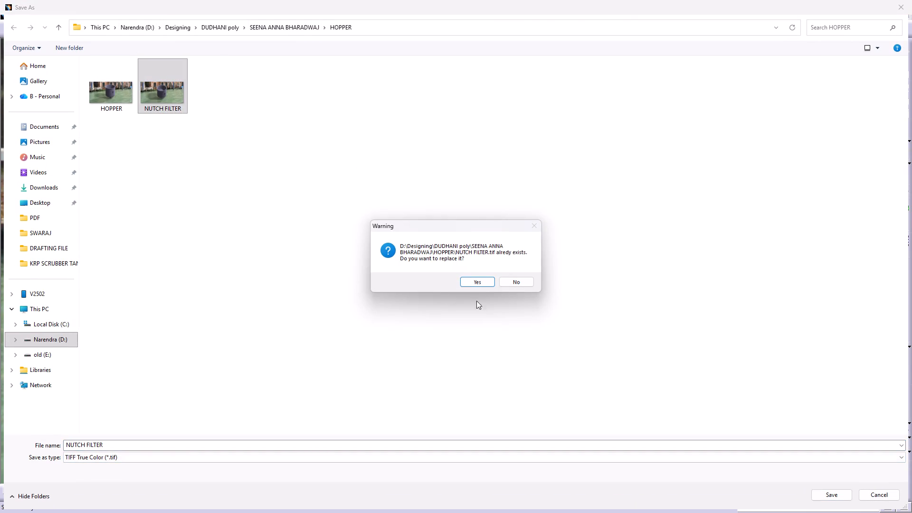
pyautogui.click(493, 281)
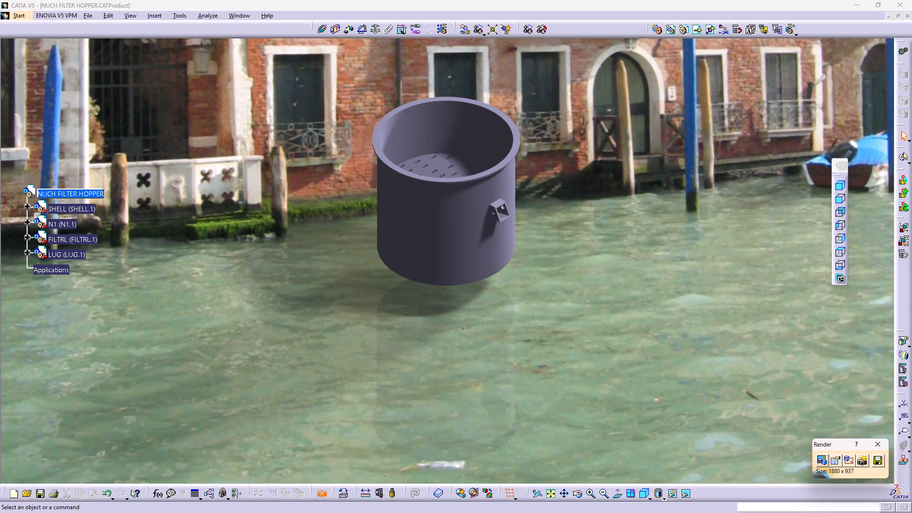
# Save the render over the existing HOPPER TIFF in the same folder as well, and close the rendering mode.
pyautogui.moveTo(581, 301); pyautogui.dragTo(561, 347, button='middle')
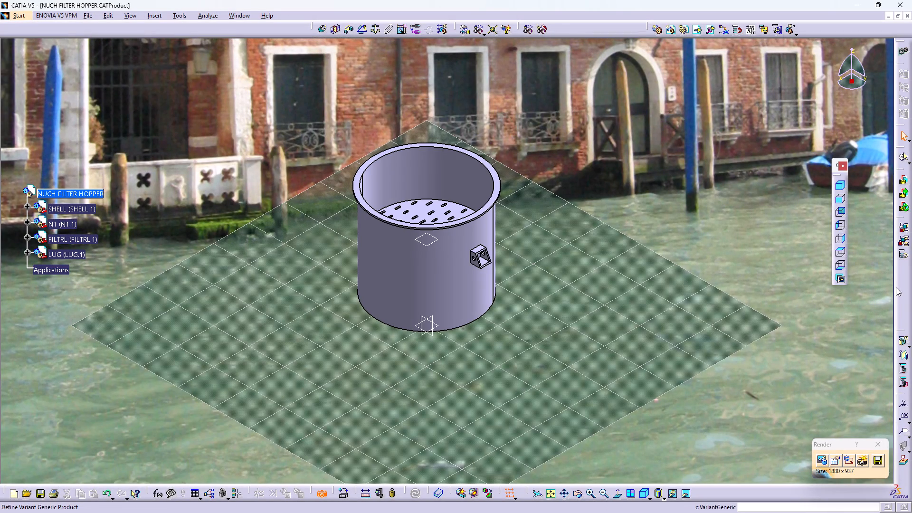
pyautogui.click(878, 462)
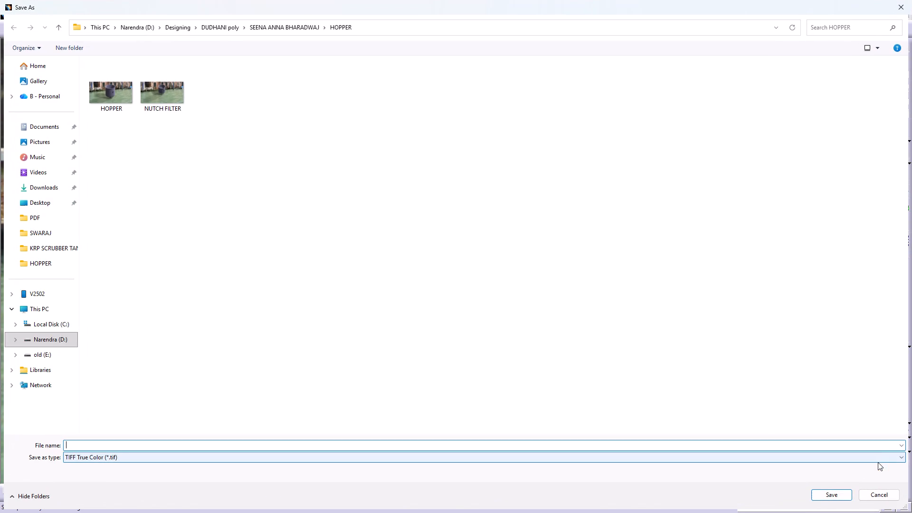
pyautogui.doubleClick(95, 94)
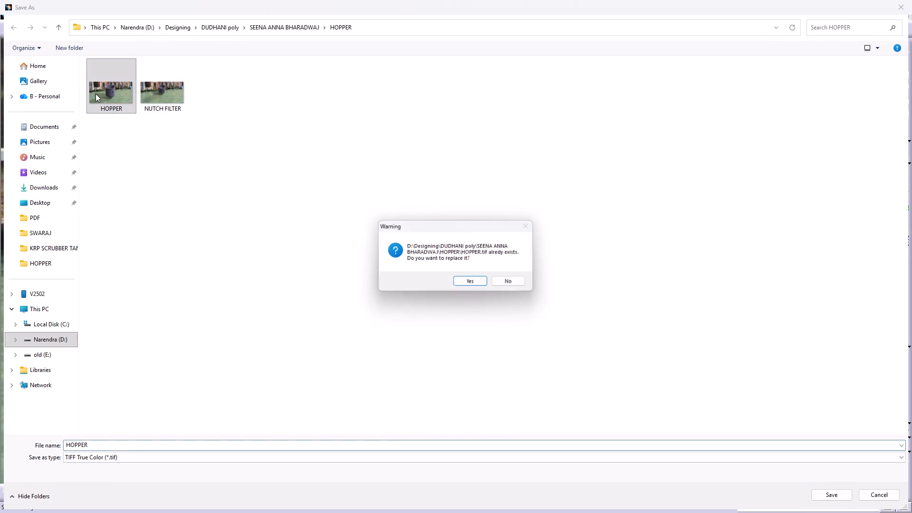
pyautogui.click(475, 282)
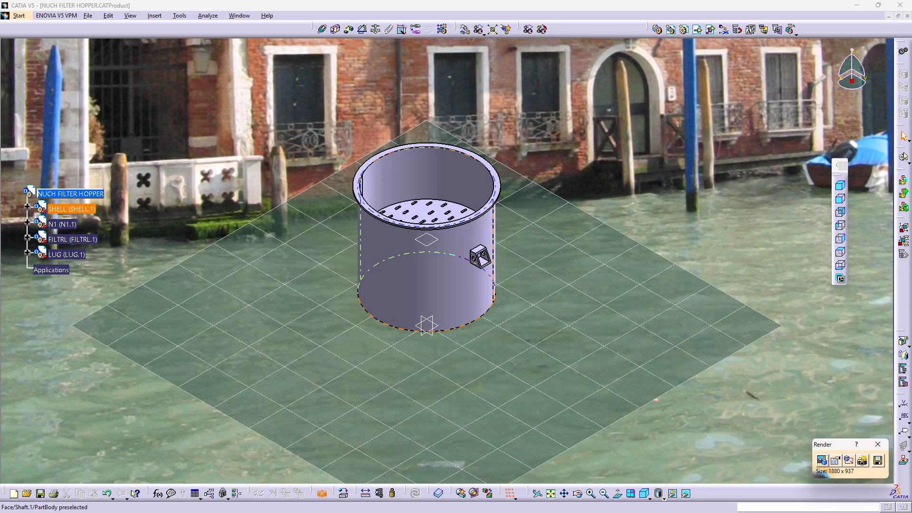
pyautogui.click(885, 448)
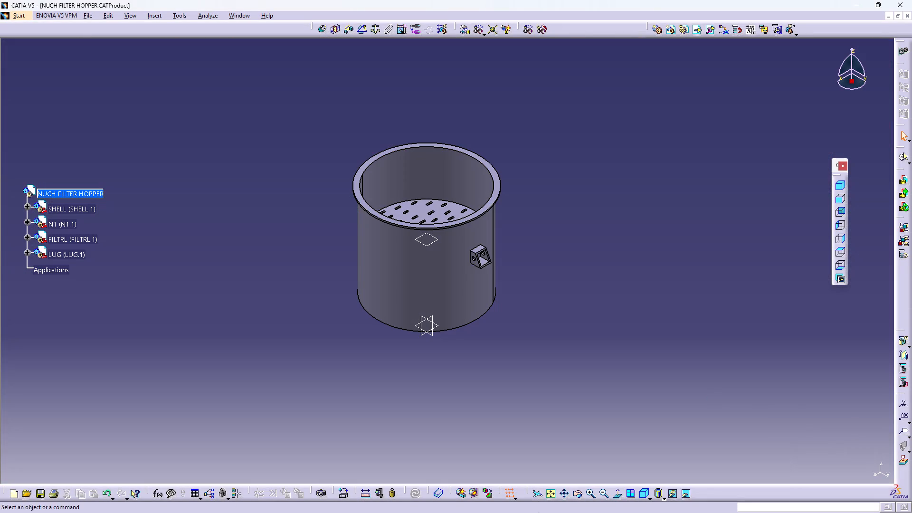